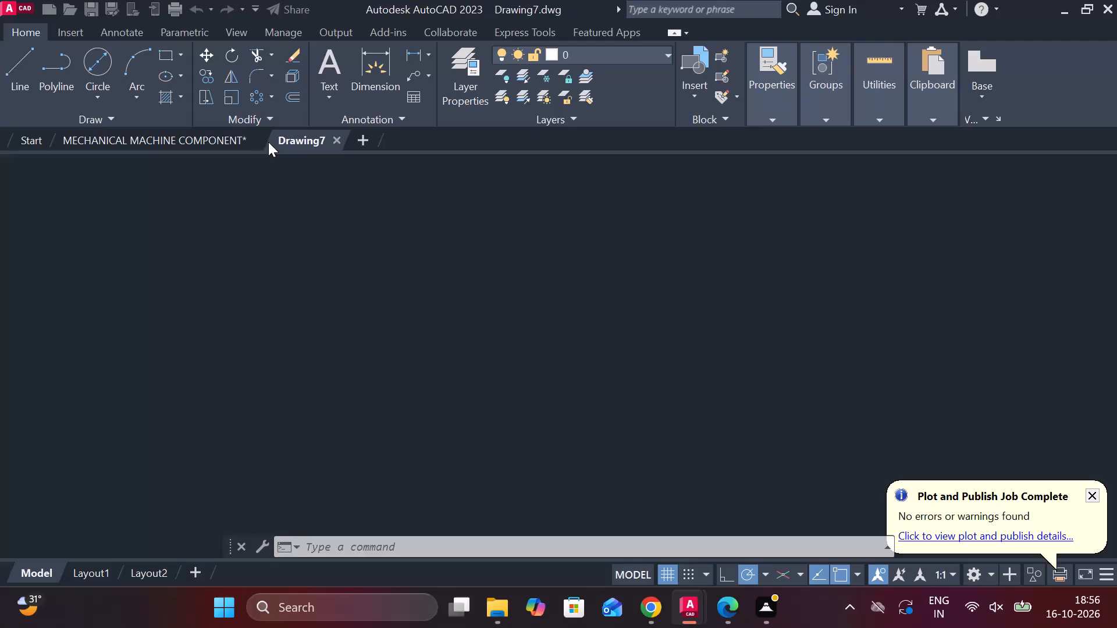
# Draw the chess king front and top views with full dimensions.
# Close the MECHANICAL MACHINE COMPONENT drawing, keeping Drawing7 open.
pyautogui.click(260, 142)
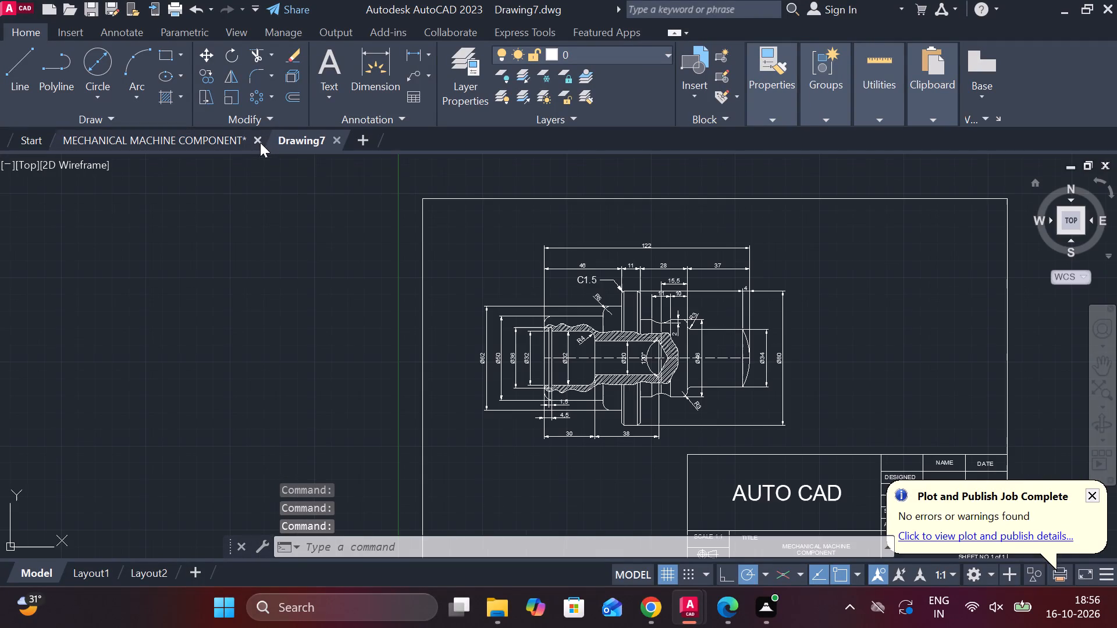
pyautogui.click(616, 336)
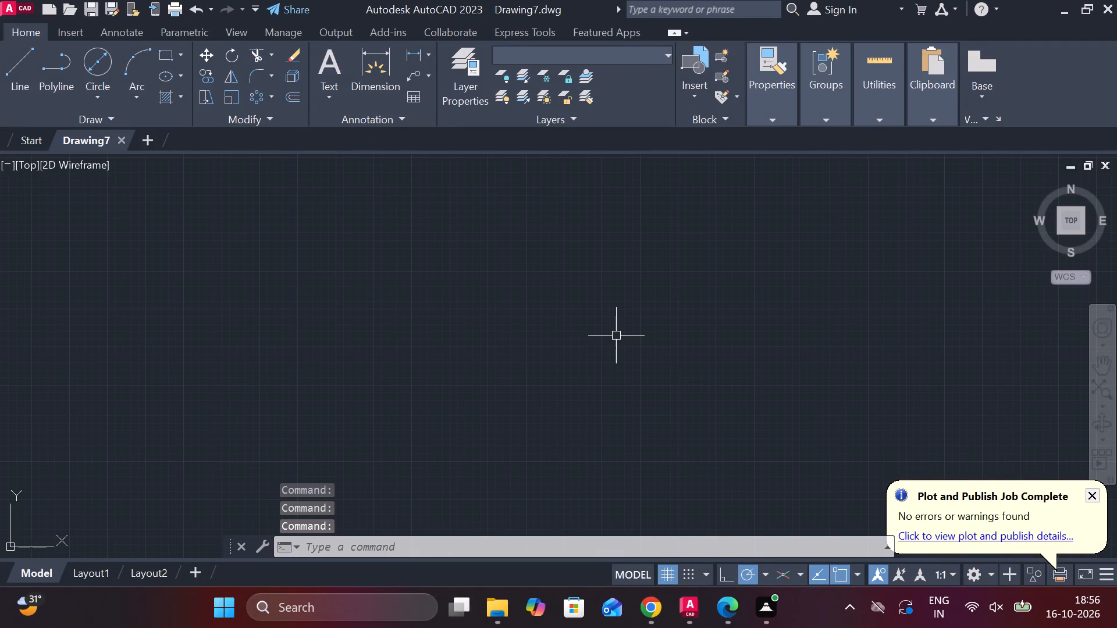
# Turn on command logging with LOGFILEON.
pyautogui.write('LOG')
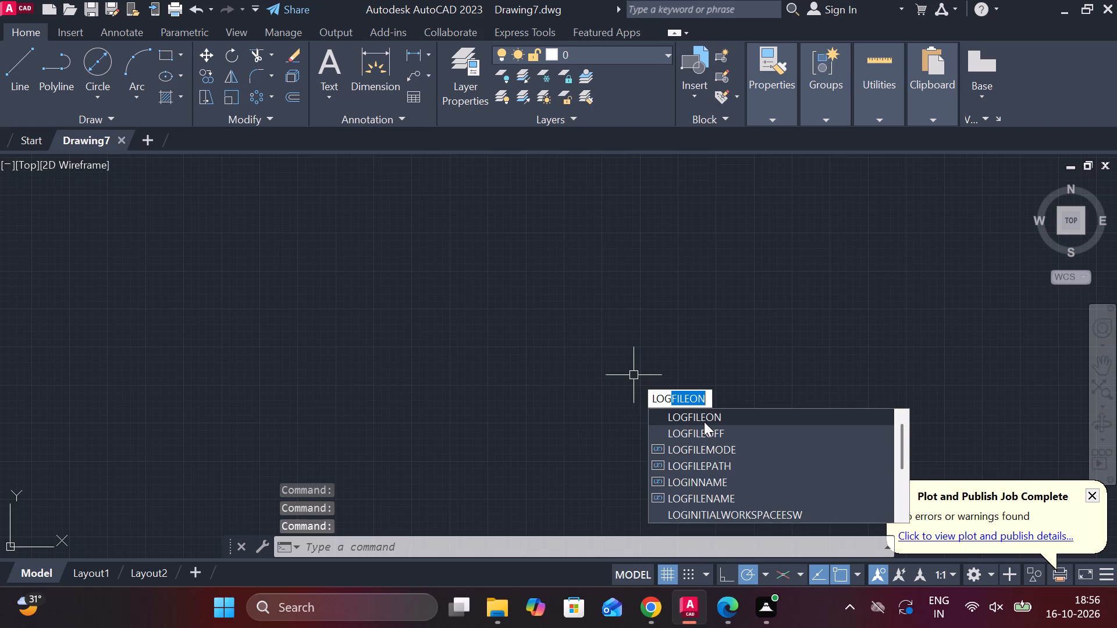
pyautogui.click(700, 414)
# Set the model space limits with the lower left corner at 0,0 and the upper right corner at 297,210.
pyautogui.write('LIMI')
pyautogui.click(764, 399)
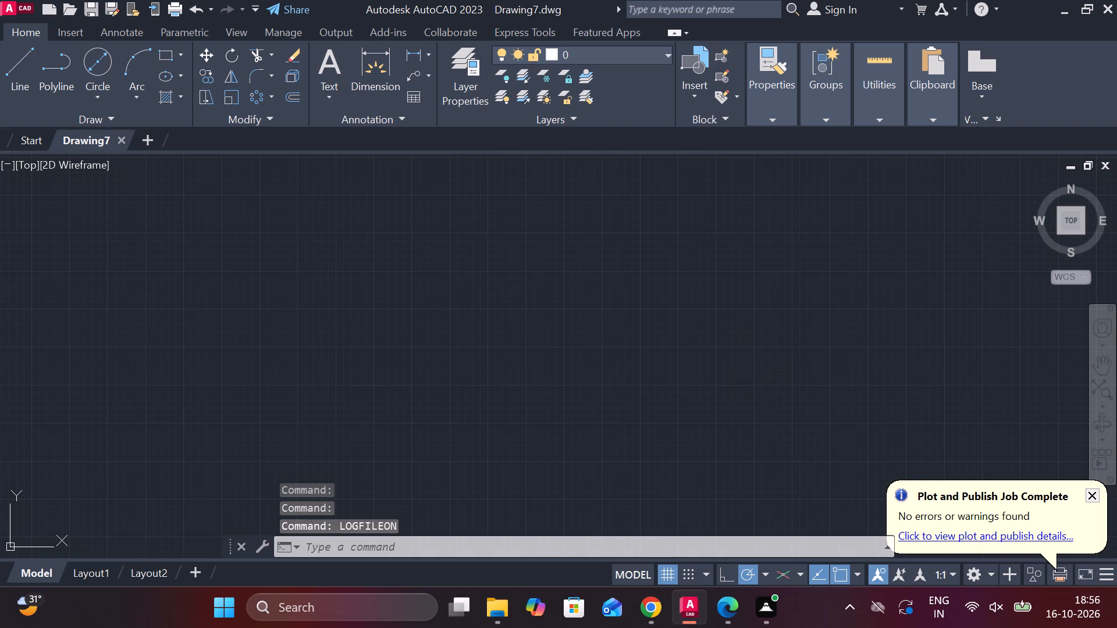
pyautogui.press('0')
pyautogui.write(',0')
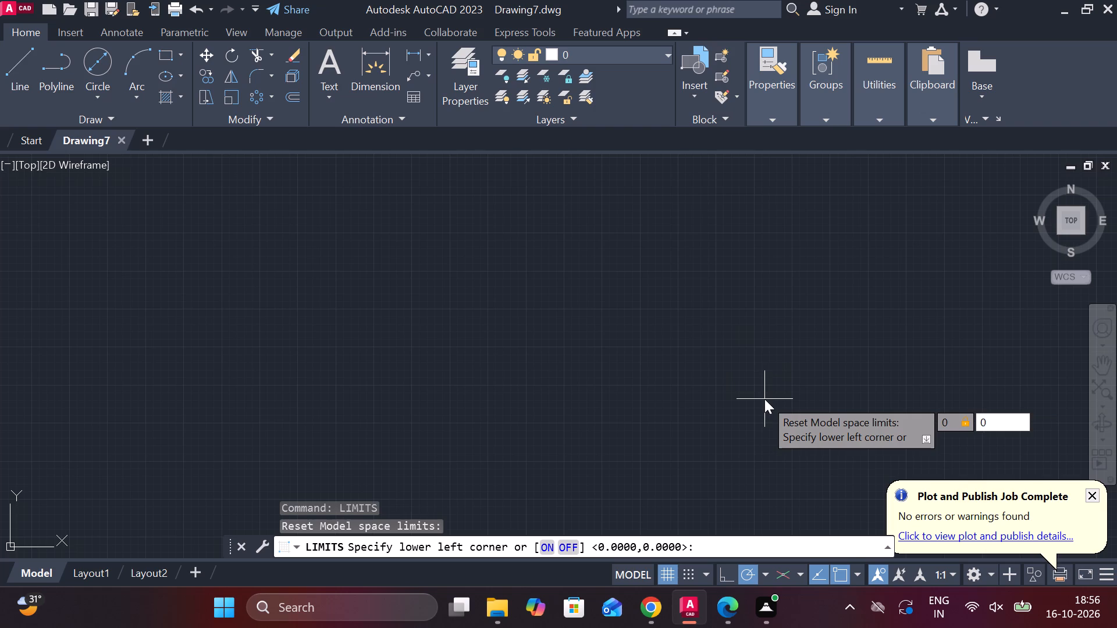
pyautogui.press('Return')
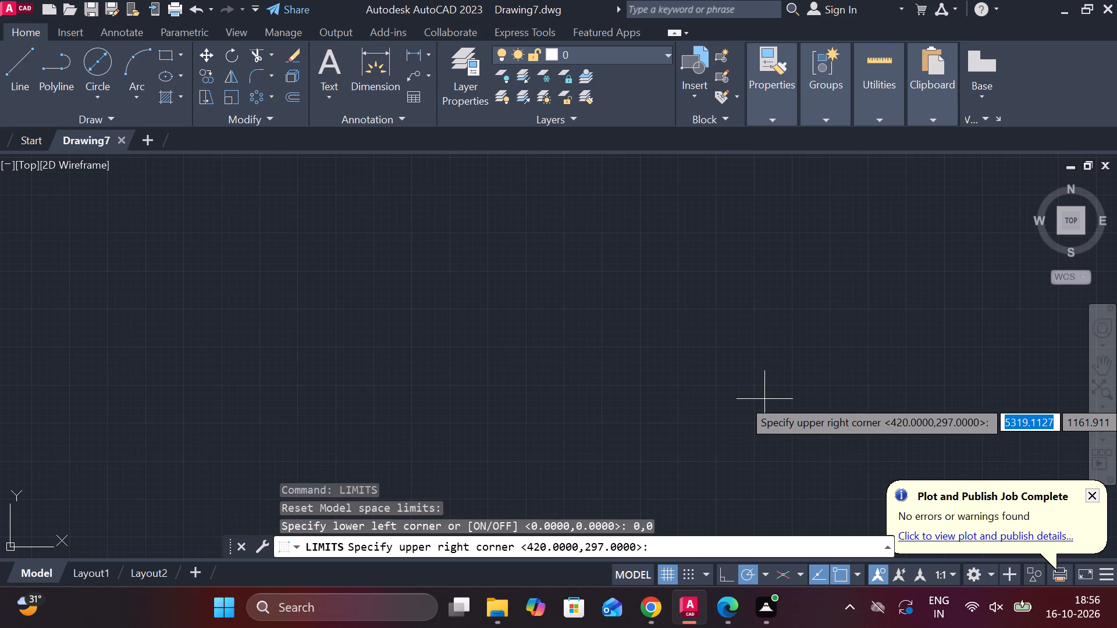
pyautogui.press('2')
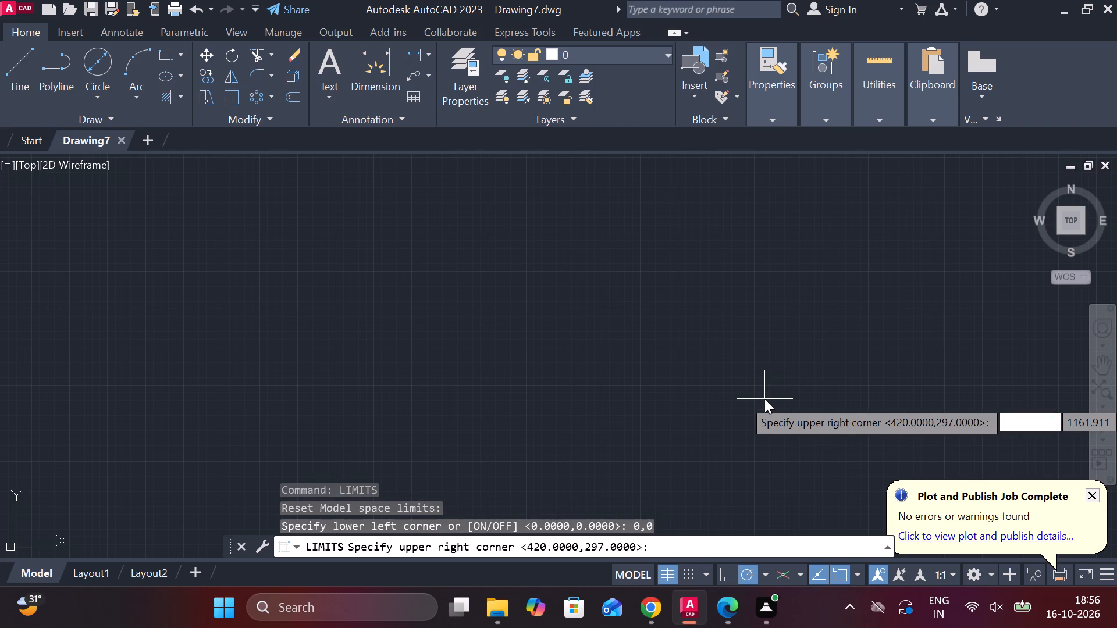
pyautogui.write('97')
pyautogui.press(',')
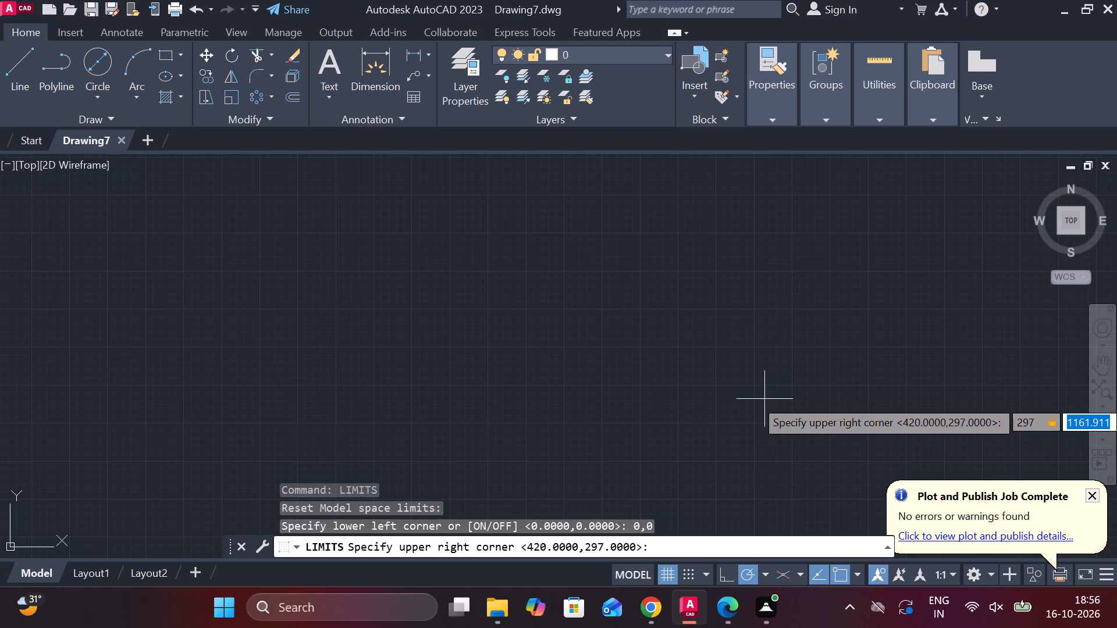
pyautogui.write('210')
pyautogui.press('Return')
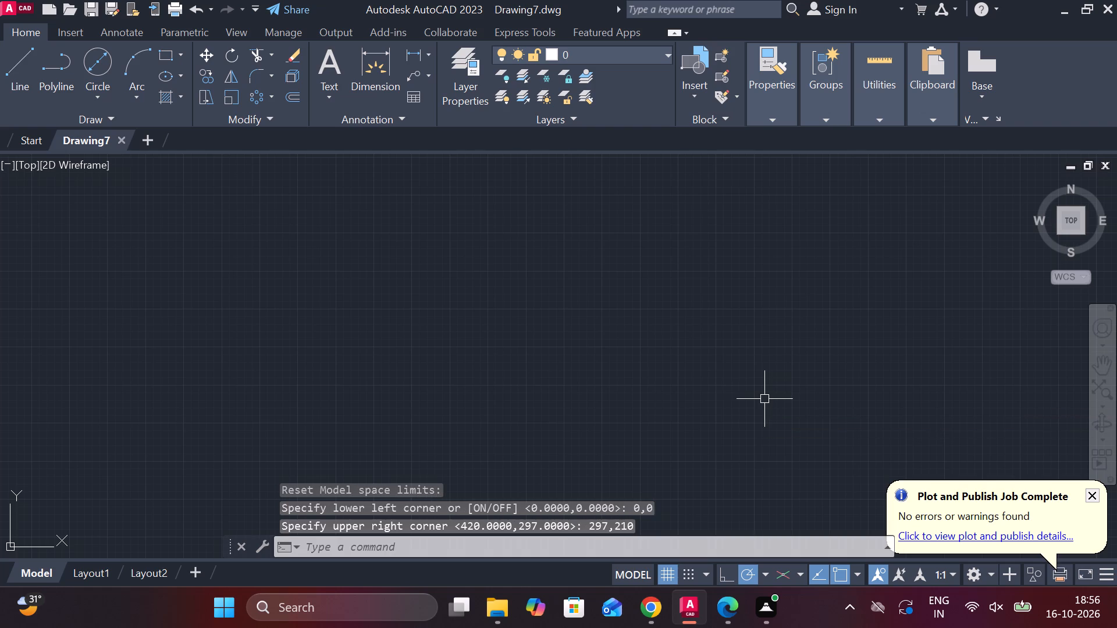
pyautogui.press('z')
pyautogui.press('Return')
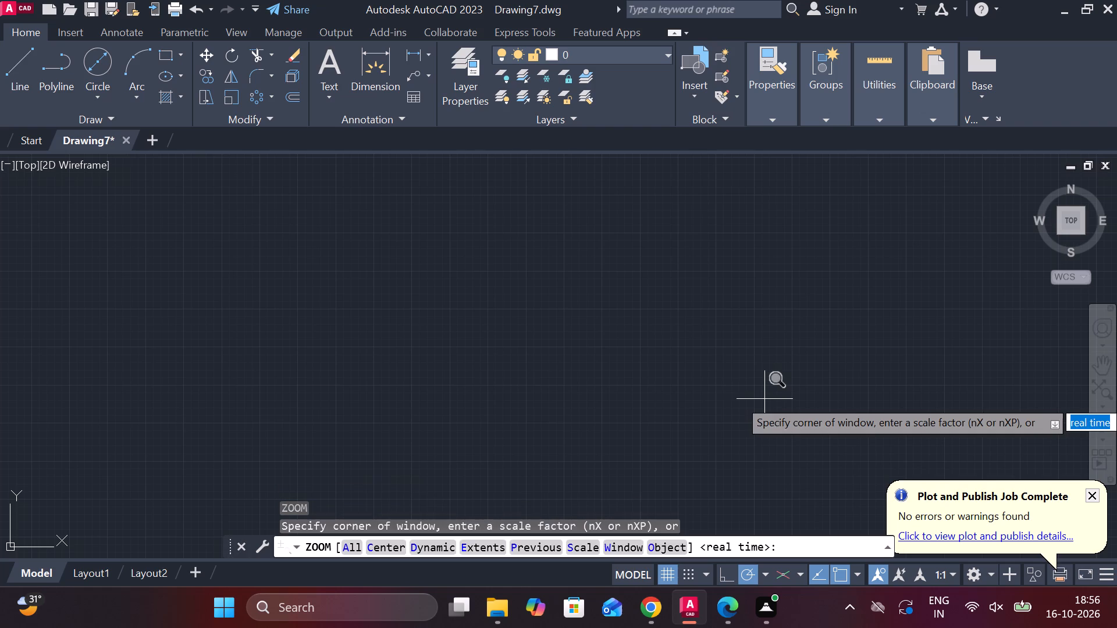
pyautogui.press('e')
pyautogui.press('Return')
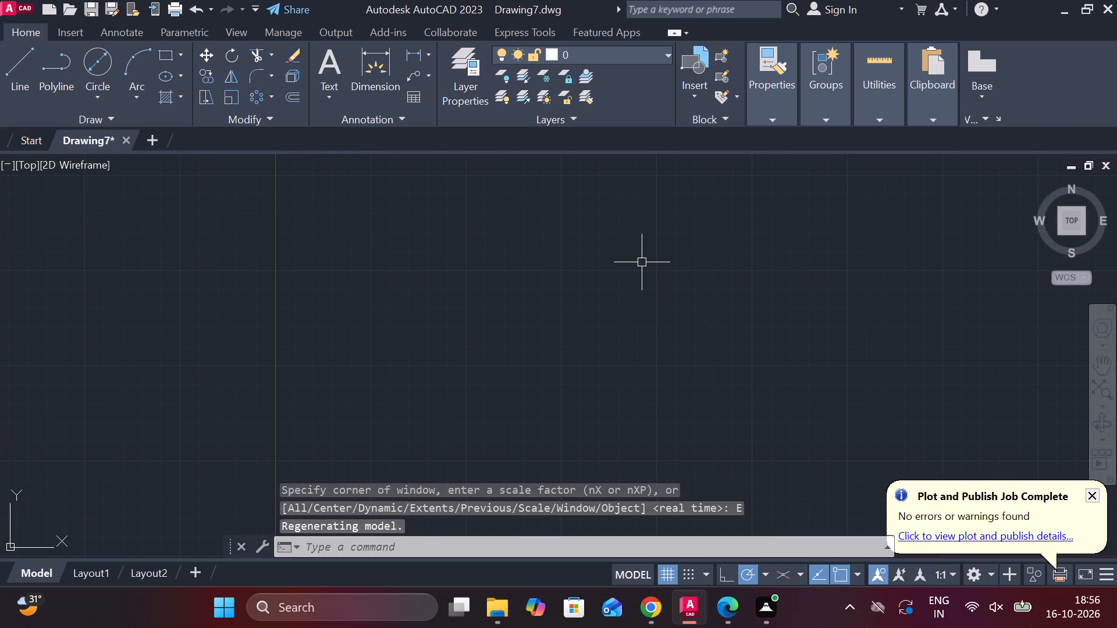
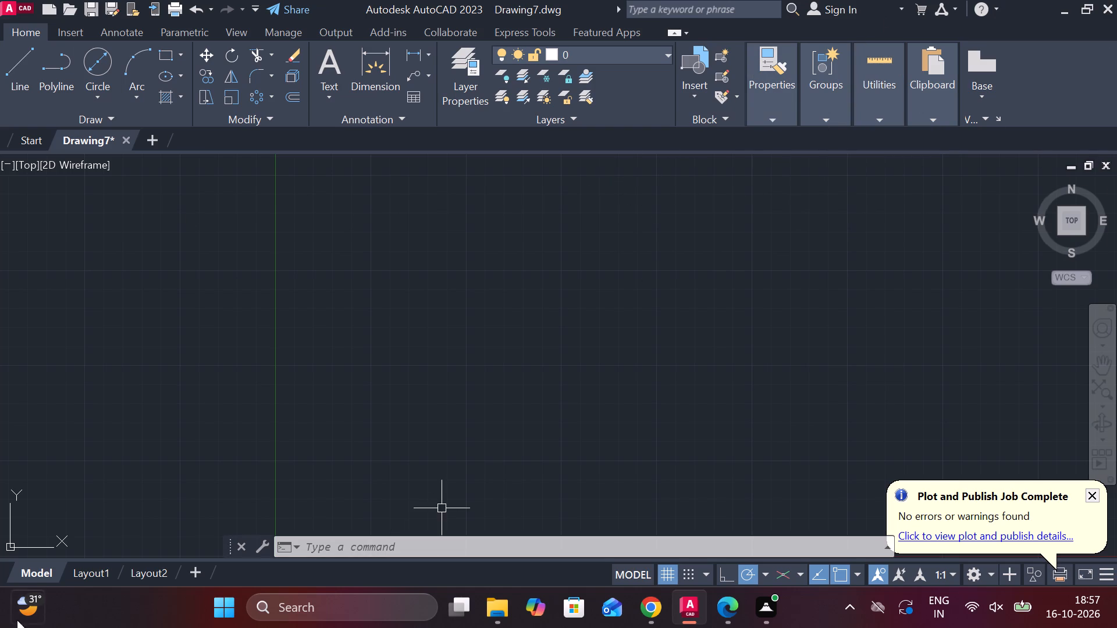
# Move the UCS origin about 1026 units diagonally down and to the left of the world origin, at 204°.
pyautogui.scroll(-5, 291, 397)
pyautogui.scroll(1, 292, 398)
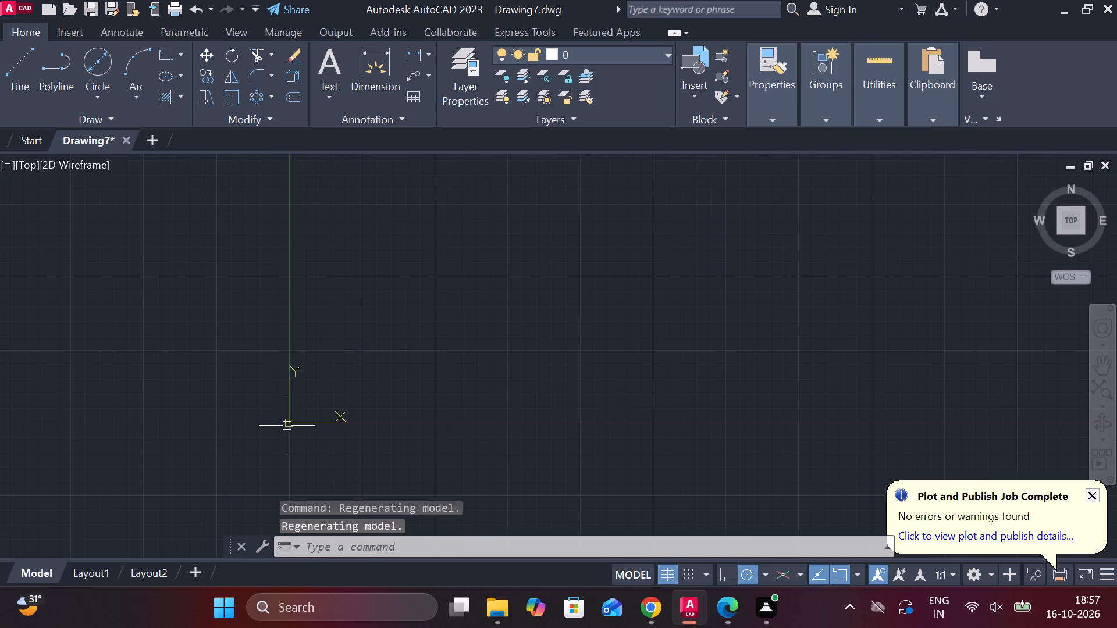
pyautogui.doubleClick(289, 425)
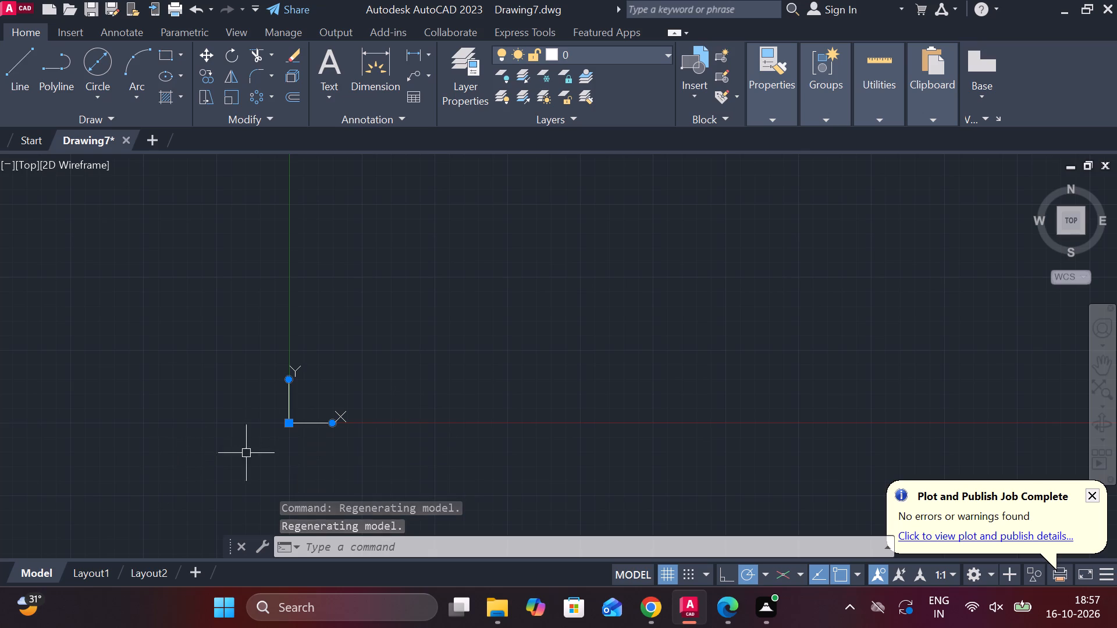
pyautogui.click(289, 423)
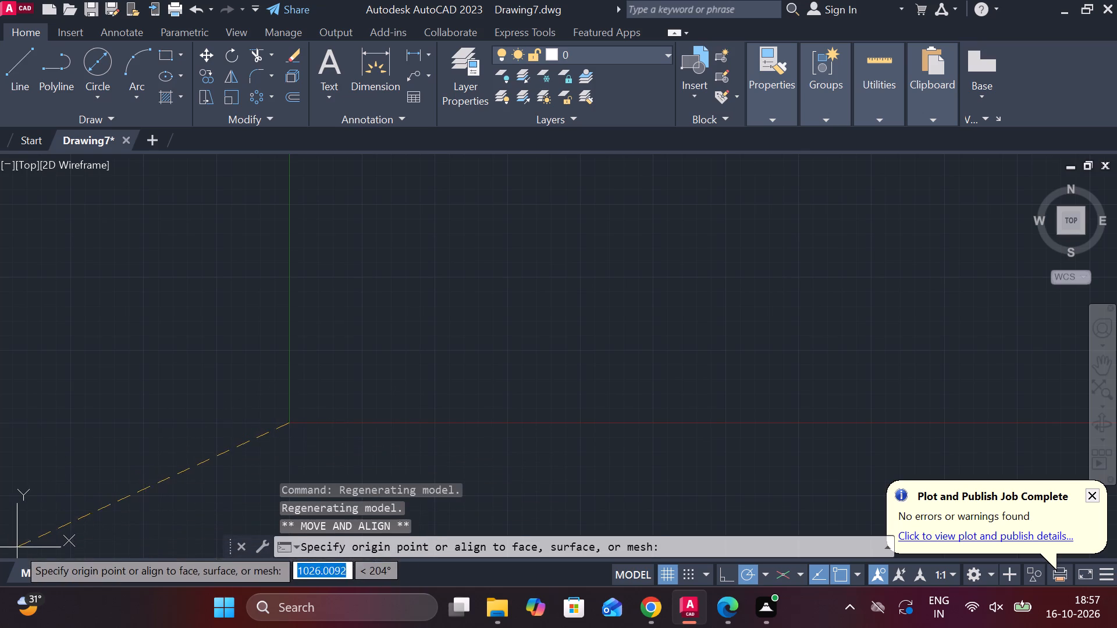
pyautogui.click(17, 547)
pyautogui.scroll(-3, 446, 307)
pyautogui.scroll(1, 446, 306)
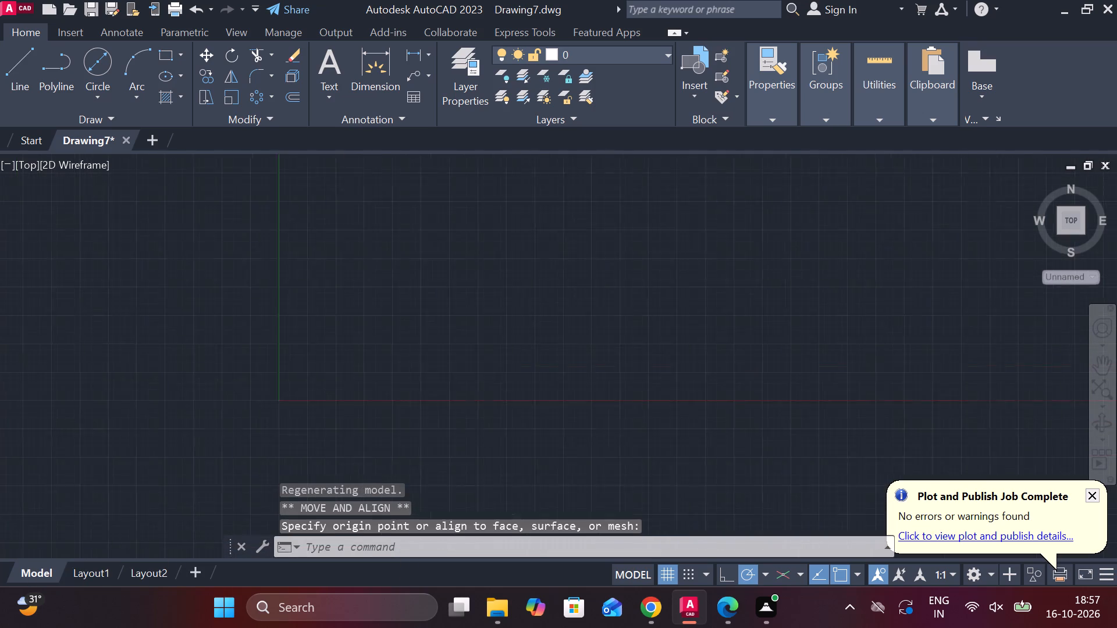
pyautogui.scroll(4, 446, 306)
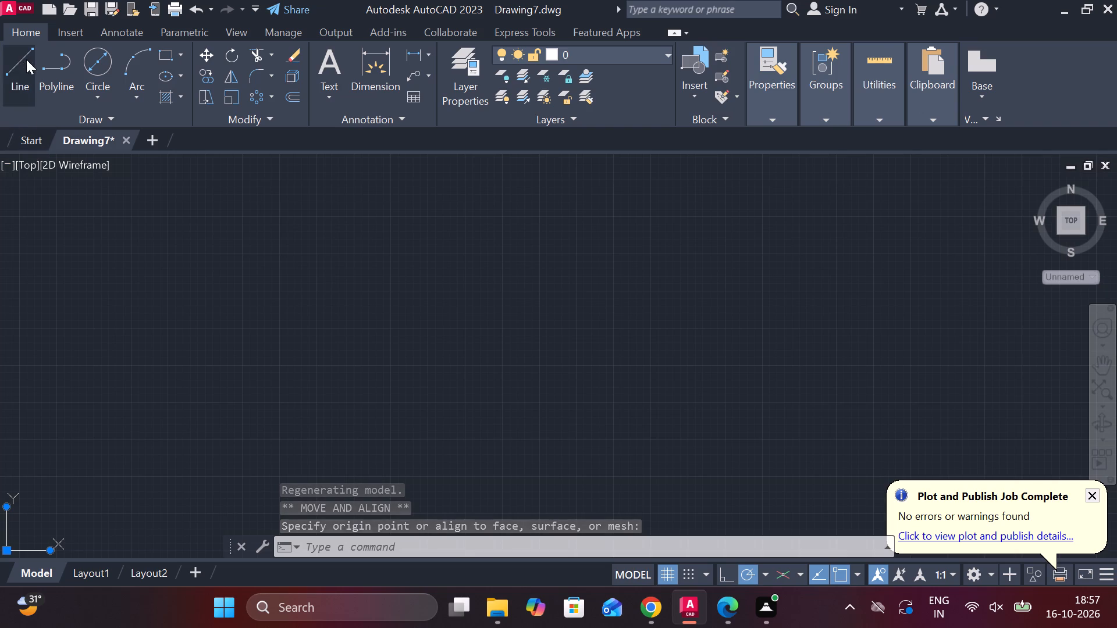
# Draw a closed horizontal rectangle 30 units long and 3 units high with the Line command.
pyautogui.click(23, 57)
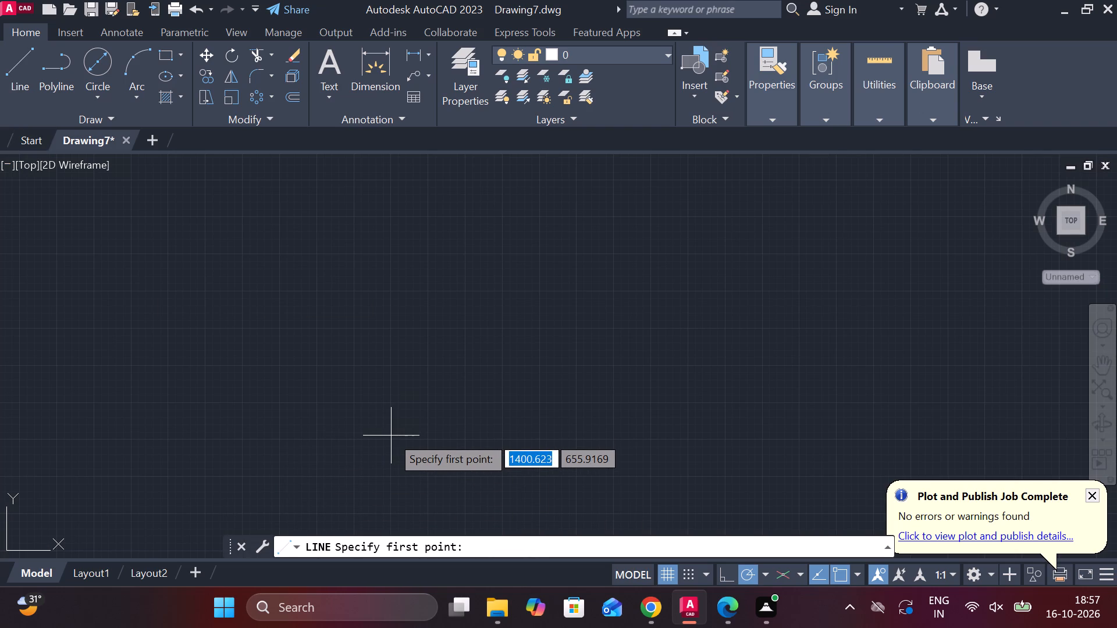
pyautogui.click(392, 470)
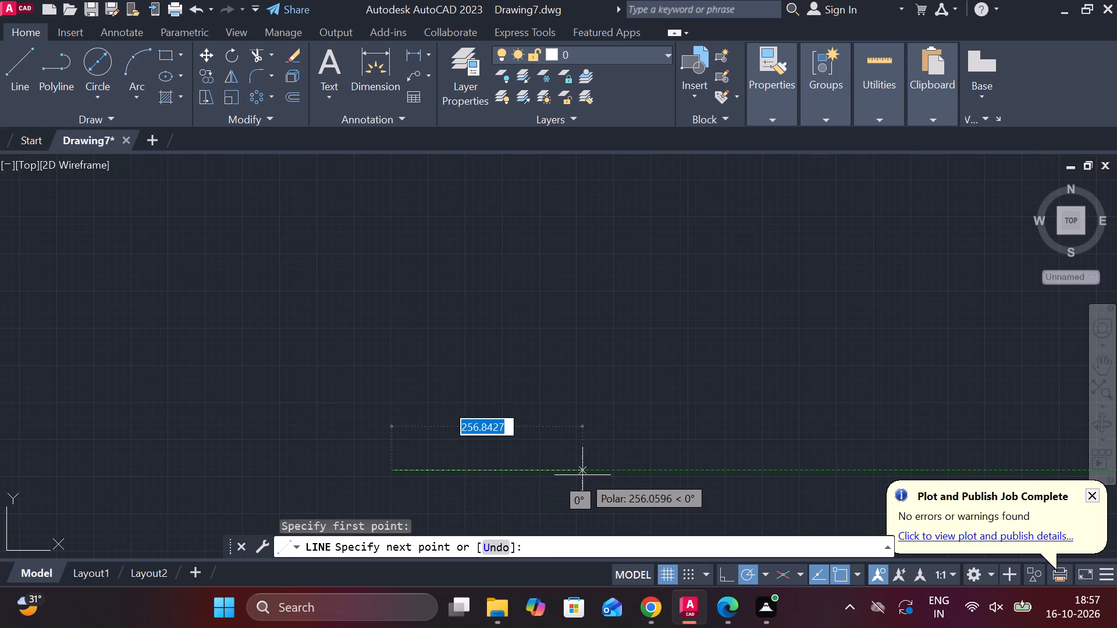
pyautogui.press('3')
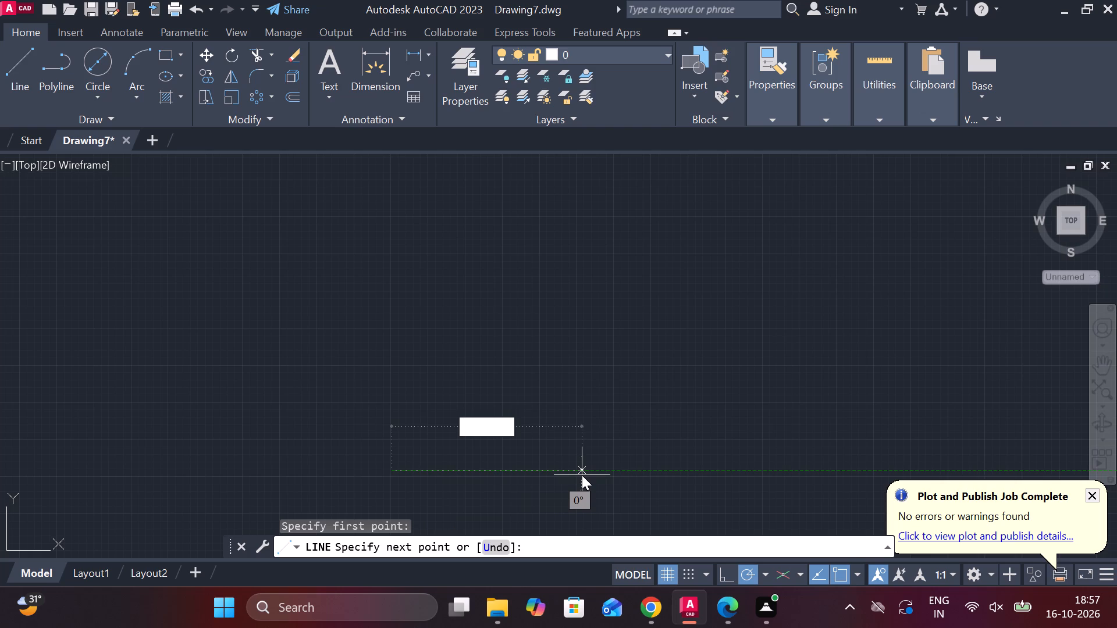
pyautogui.press('0')
pyautogui.press('Return')
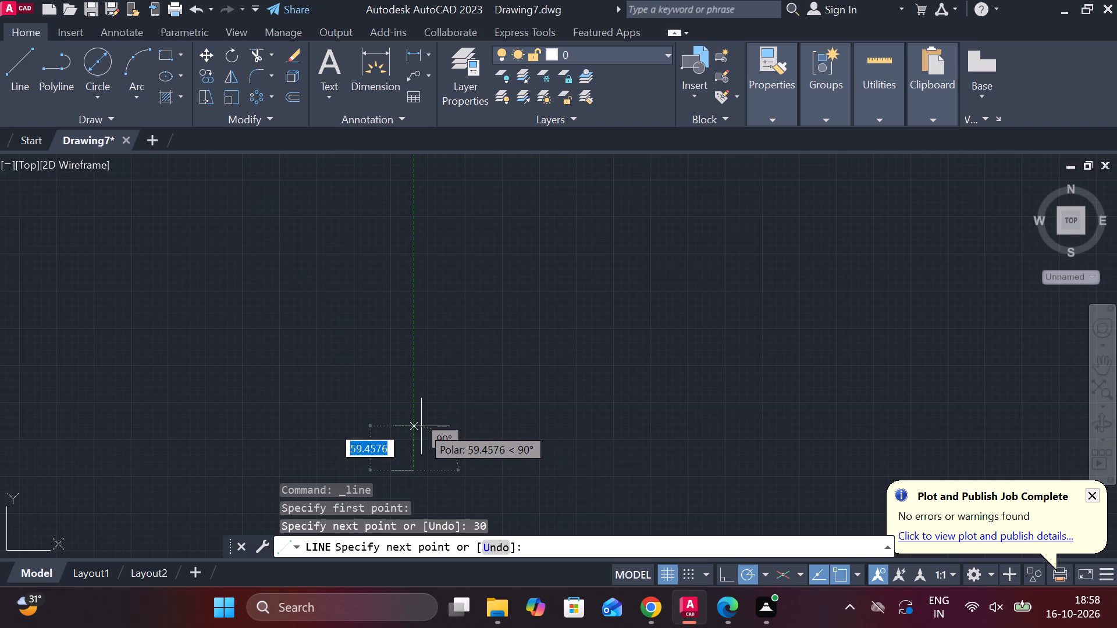
pyautogui.press('3')
pyautogui.press('Return')
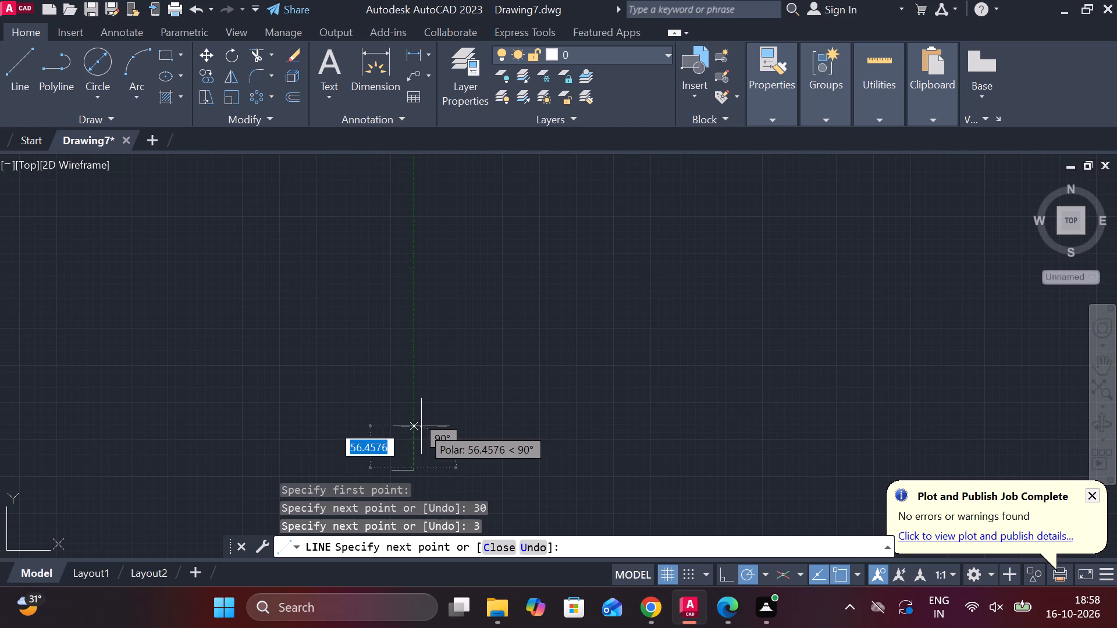
pyautogui.scroll(-3, 421, 426)
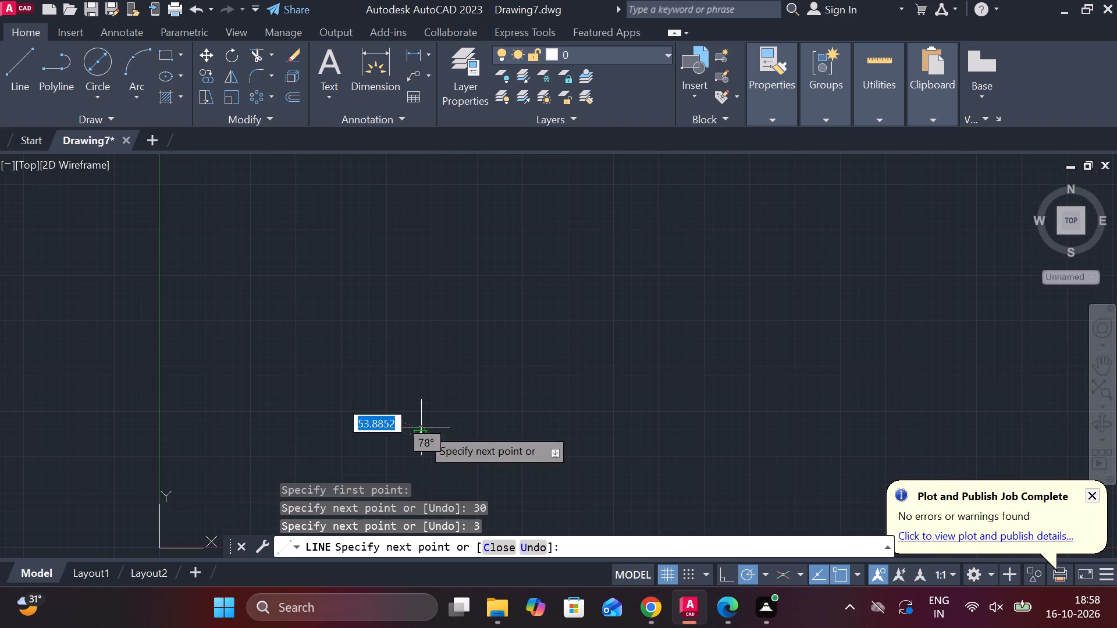
pyautogui.scroll(4, 433, 444)
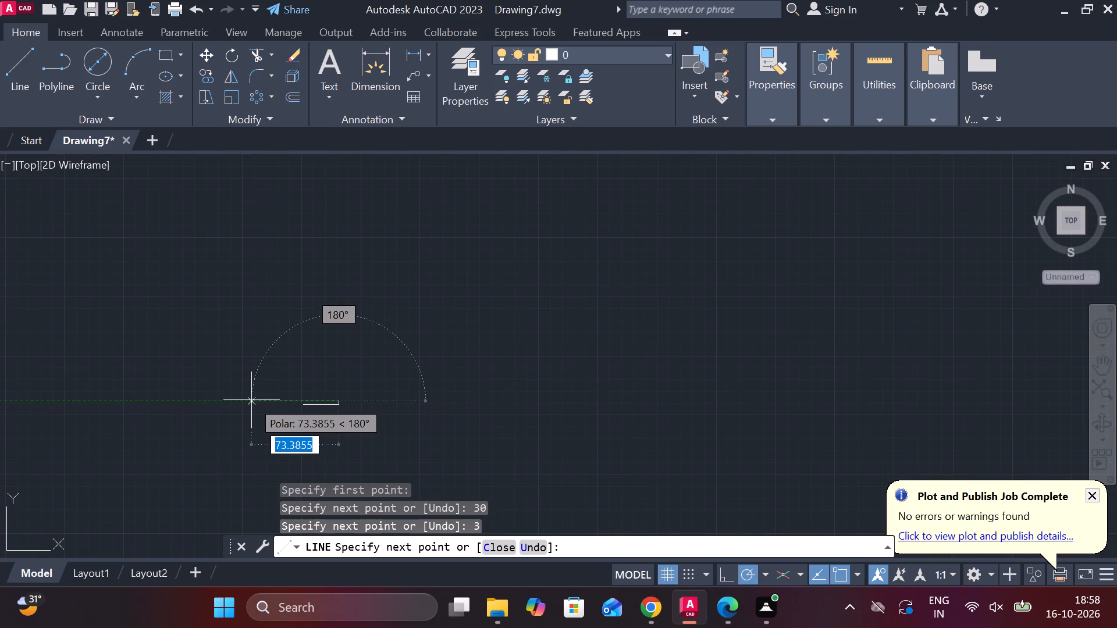
pyautogui.press('3')
pyautogui.press('0')
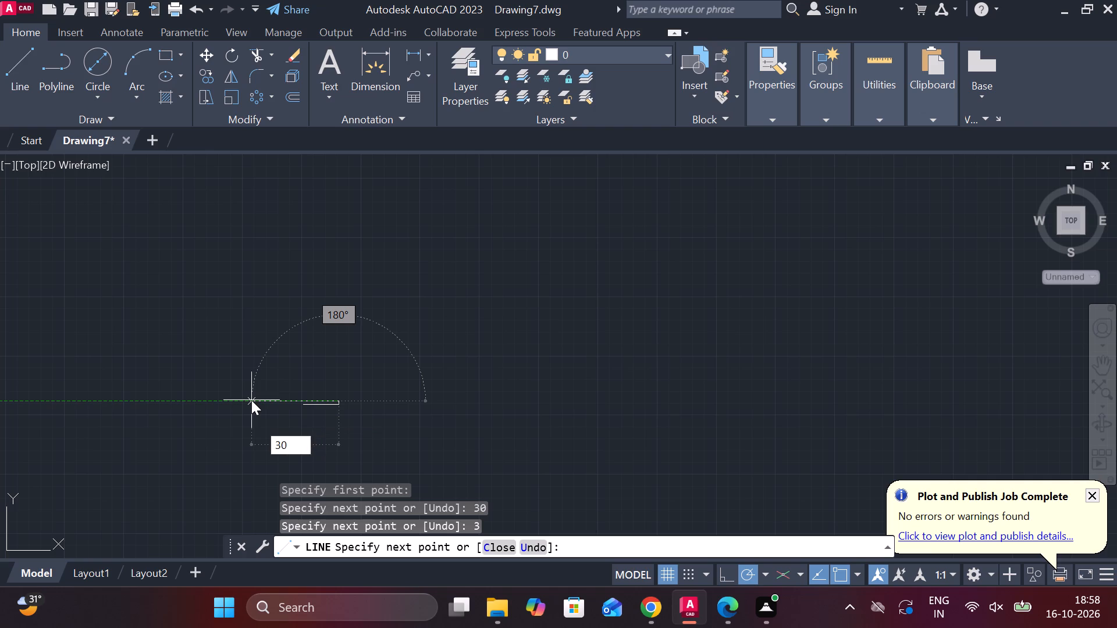
pyautogui.press('Return')
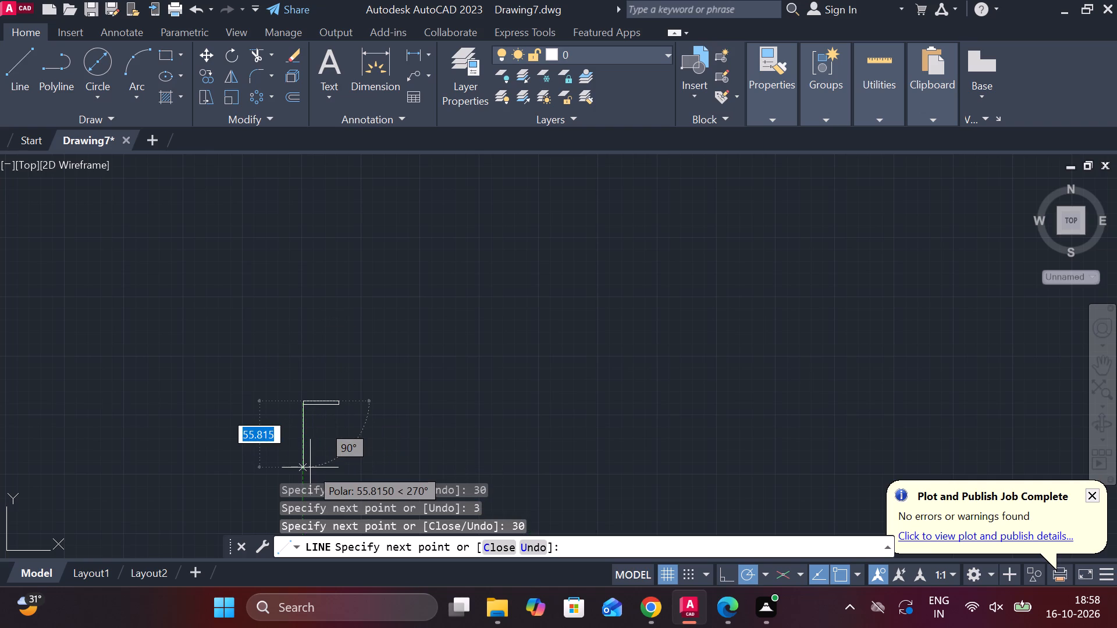
pyautogui.press('3')
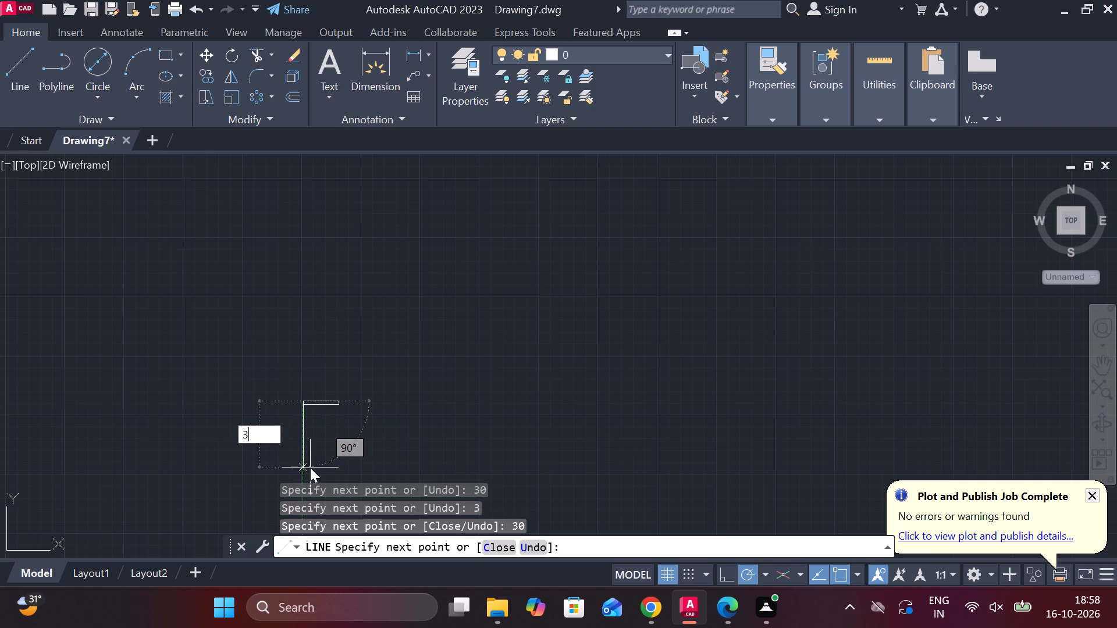
pyautogui.press('Return')
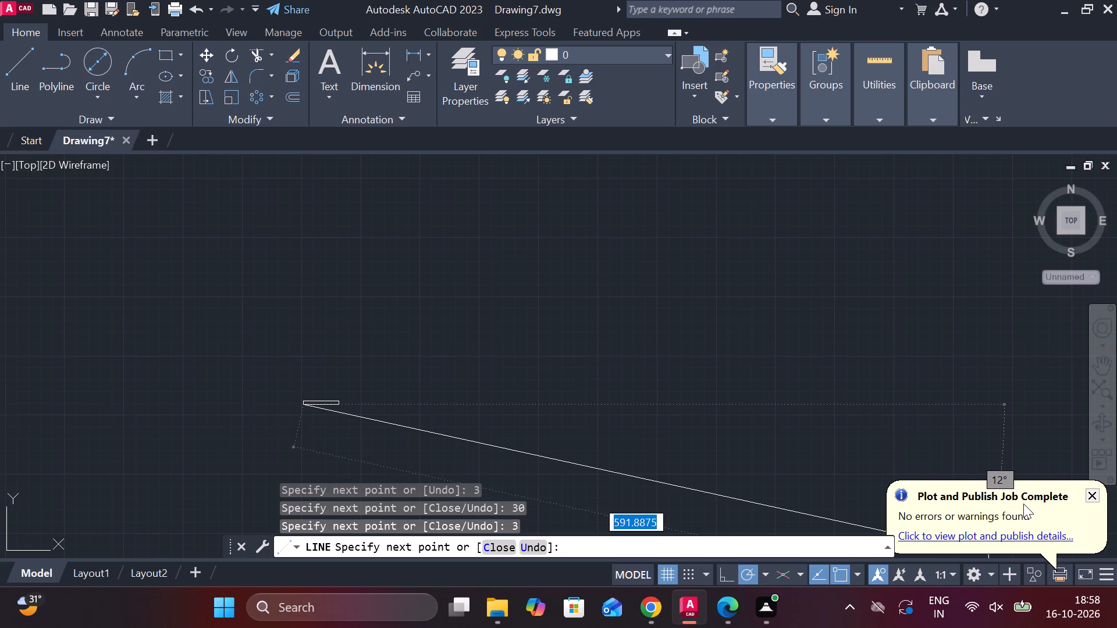
pyautogui.press('Escape')
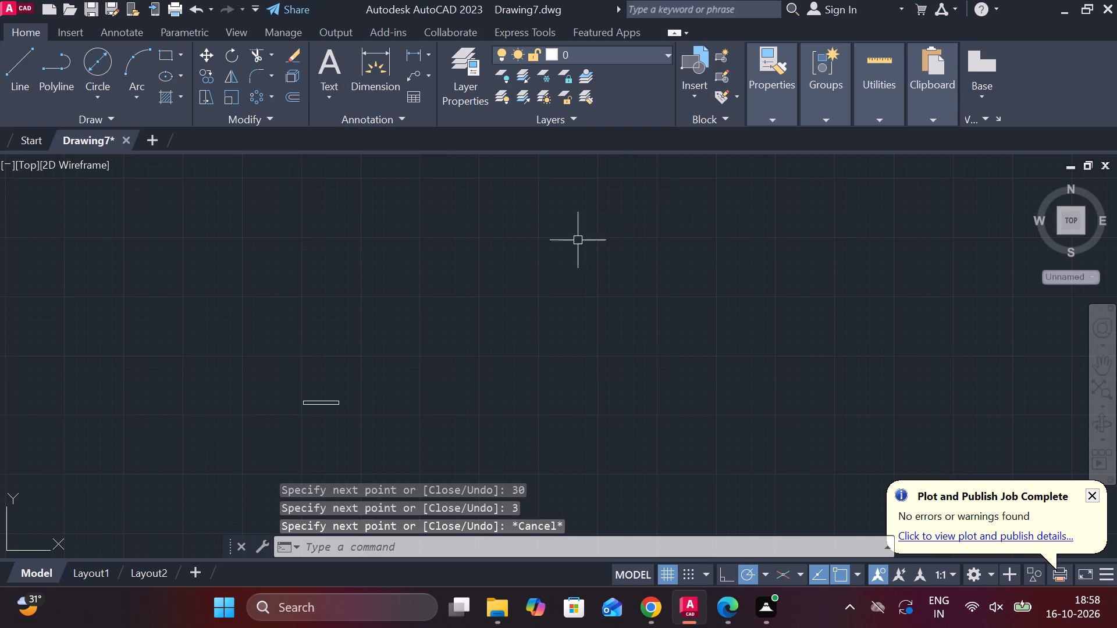
# Draw a 2-unit vertical line upward from the rectangle's top-left corner.
pyautogui.scroll(4, 290, 418)
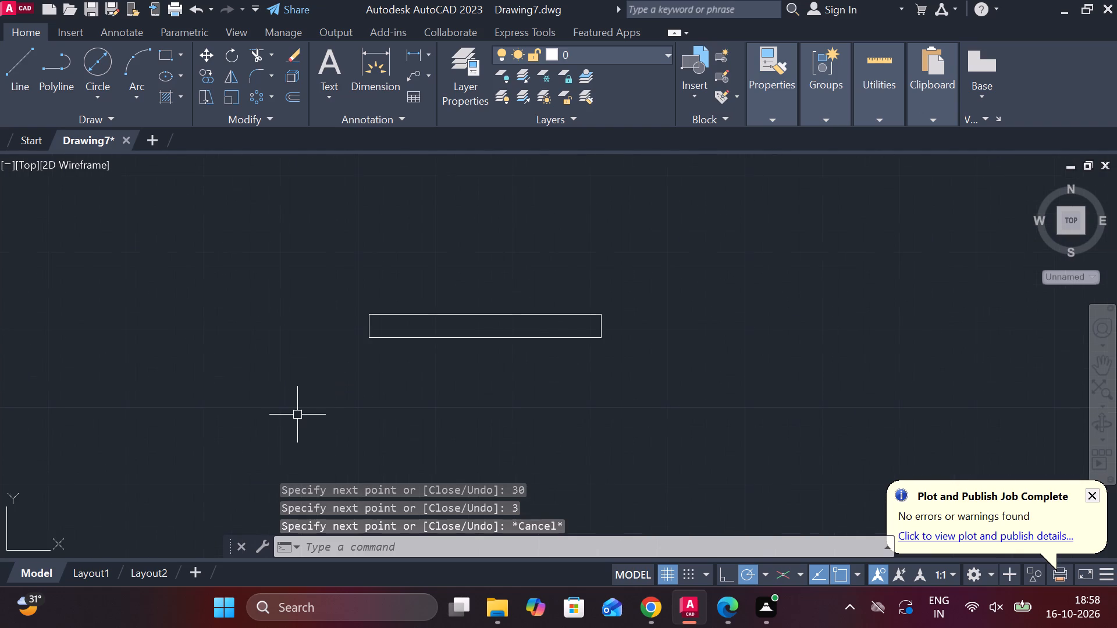
pyautogui.scroll(-2, 298, 415)
pyautogui.scroll(2, 285, 304)
pyautogui.scroll(-1, 285, 304)
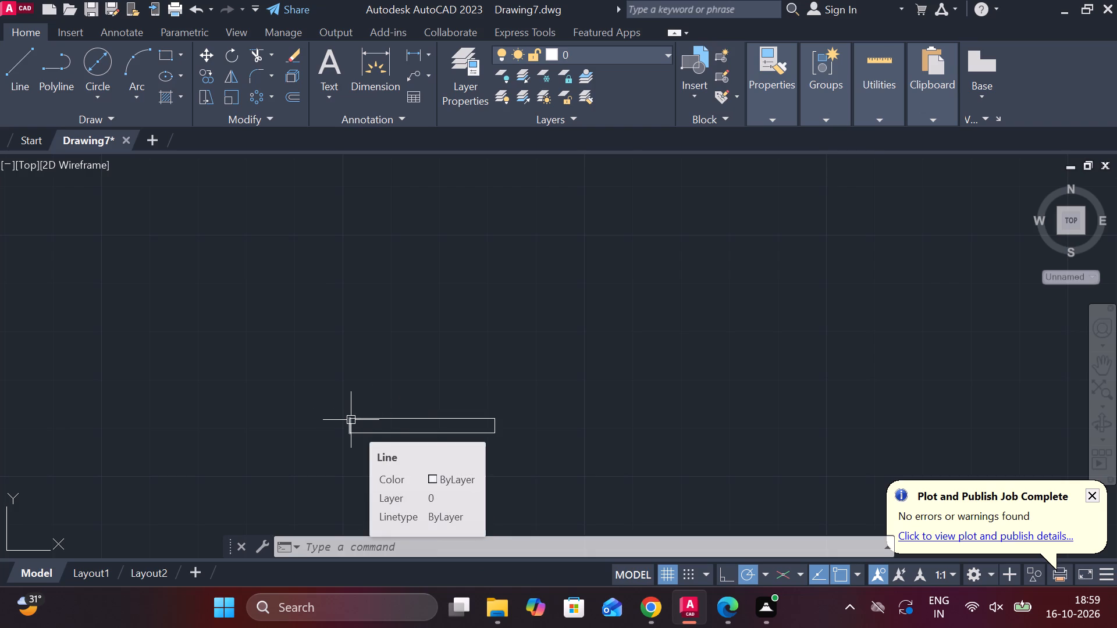
pyautogui.click(21, 61)
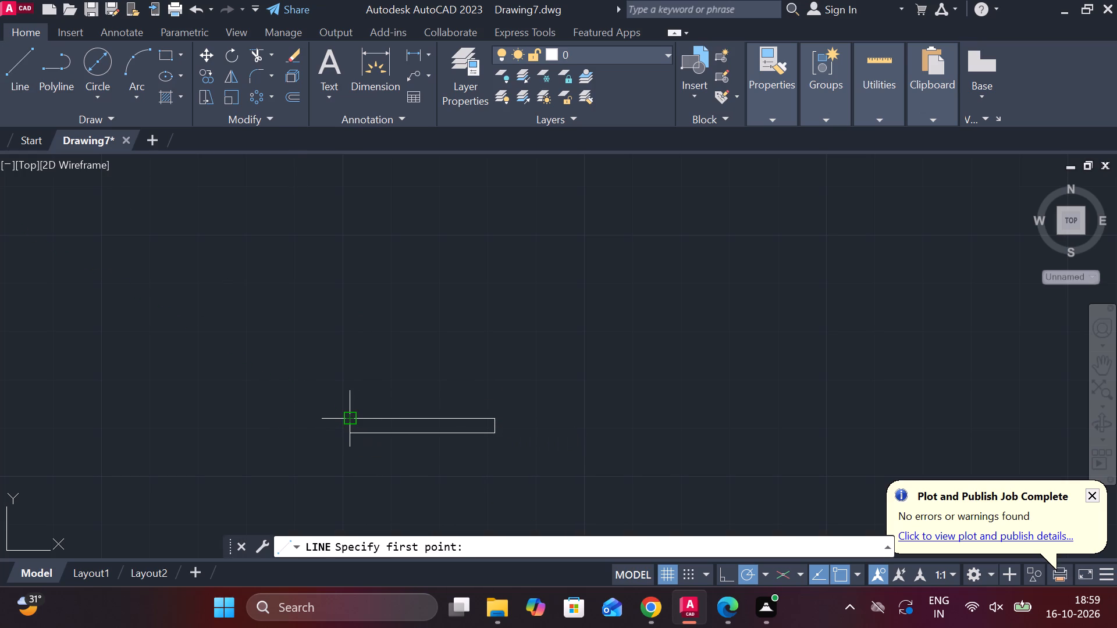
pyautogui.click(345, 420)
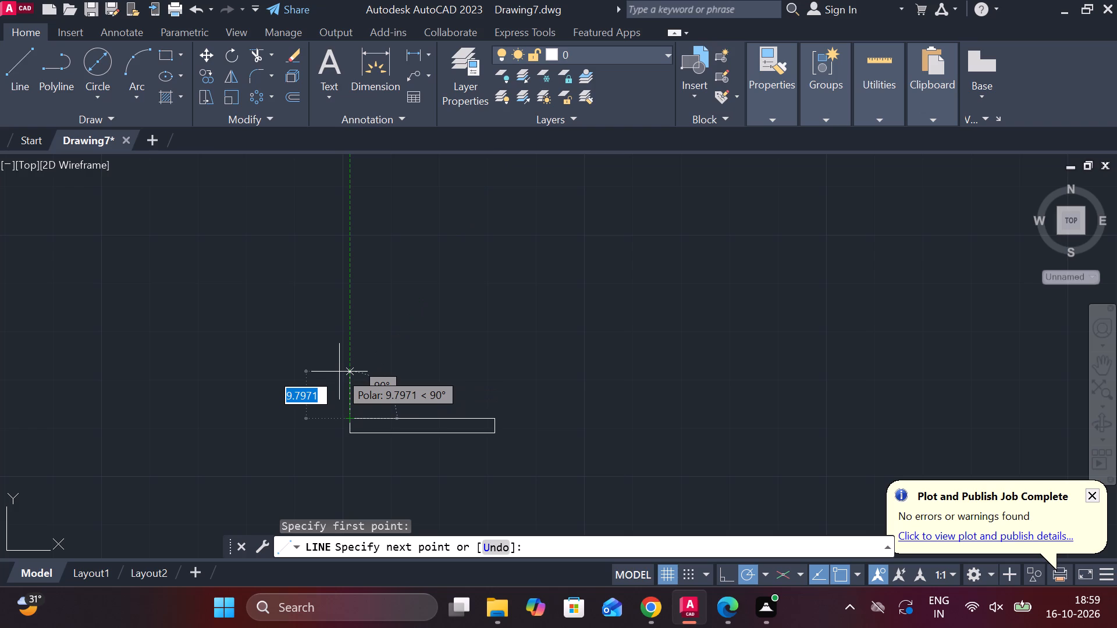
pyautogui.press('2')
pyautogui.press('Return')
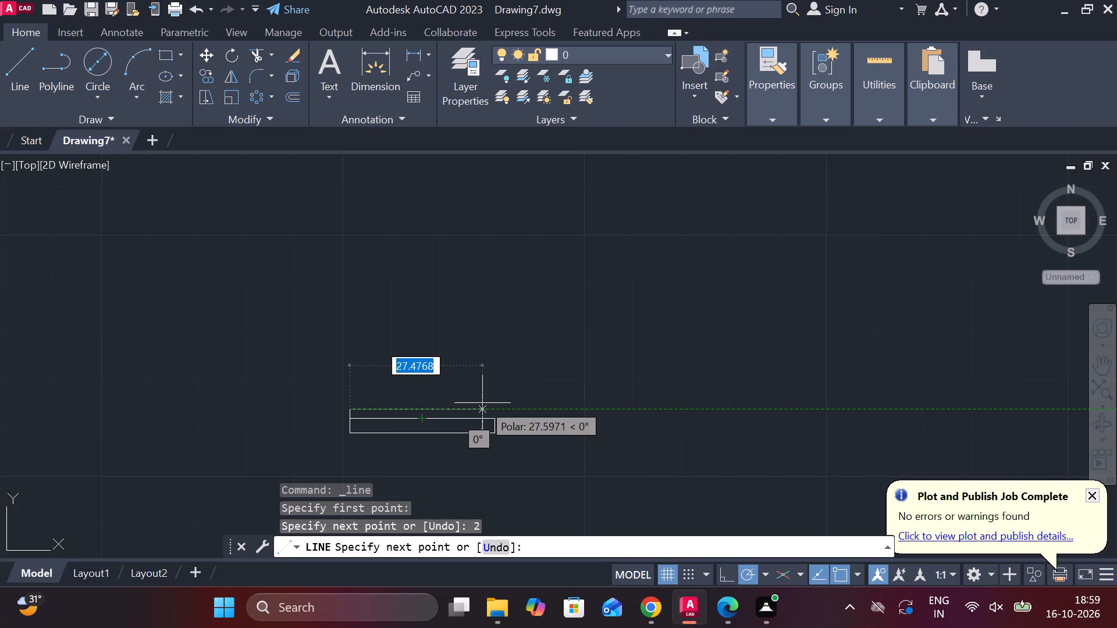
pyautogui.press('Escape')
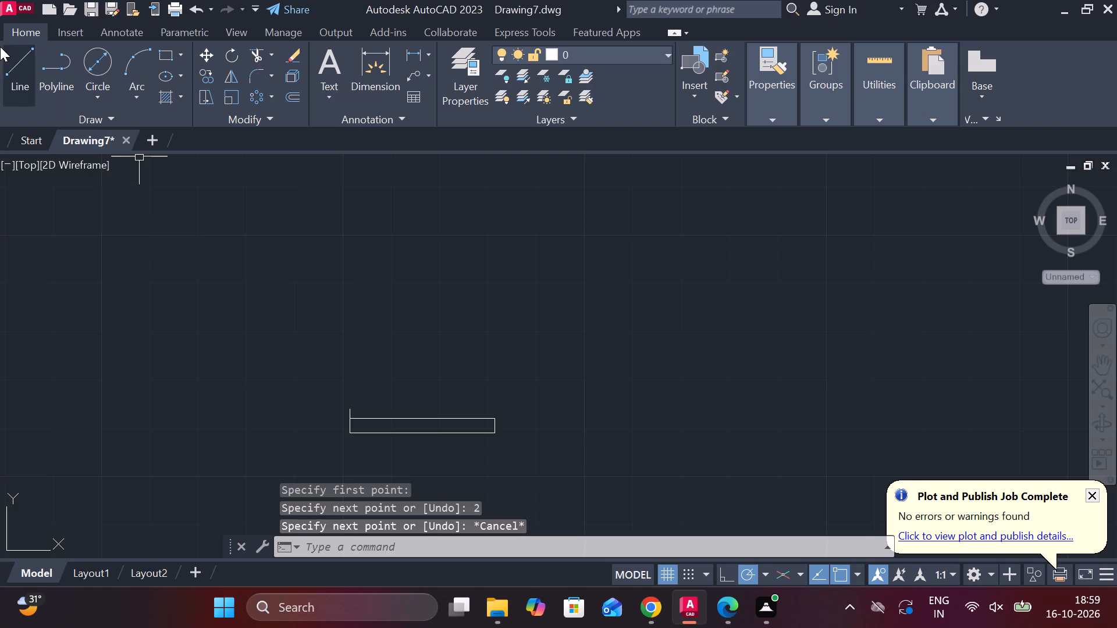
# From the rectangle's top-edge midpoint, draw connected lines 2 up, 13 right, and about 5.25 down at 45° past the top-right corner.
pyautogui.click(27, 64)
pyautogui.scroll(2, 440, 423)
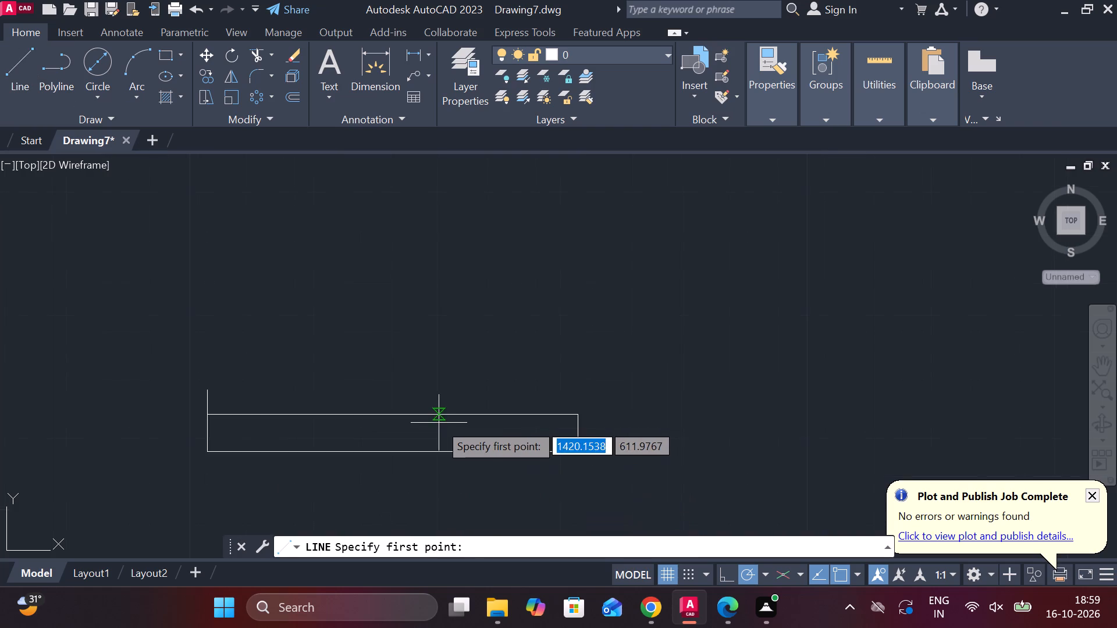
pyautogui.scroll(1, 439, 423)
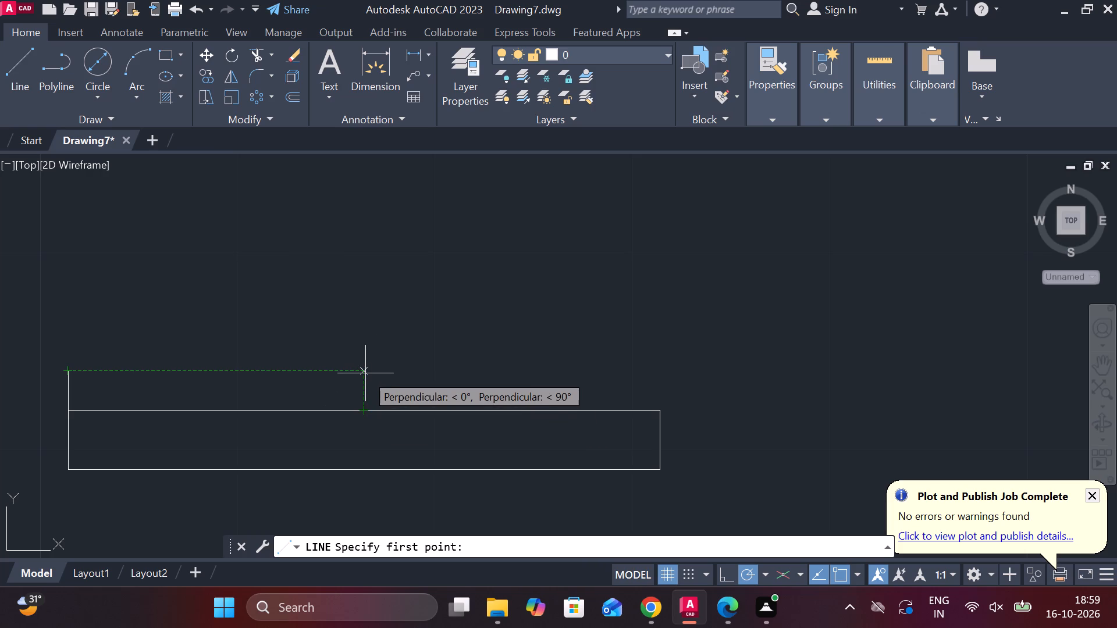
pyautogui.click(362, 414)
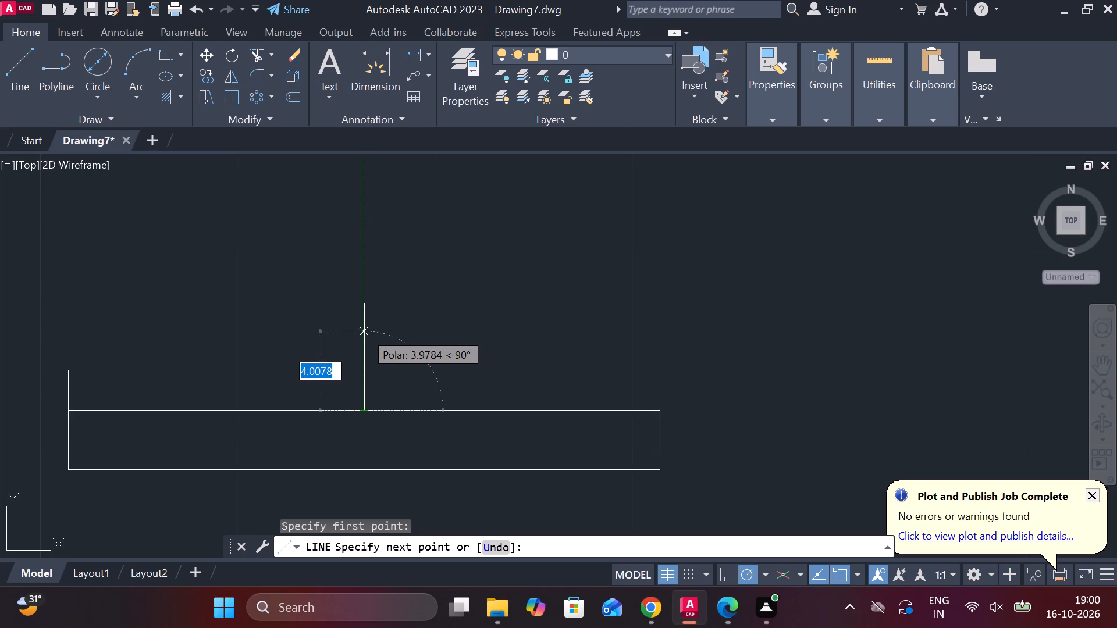
pyautogui.press('2')
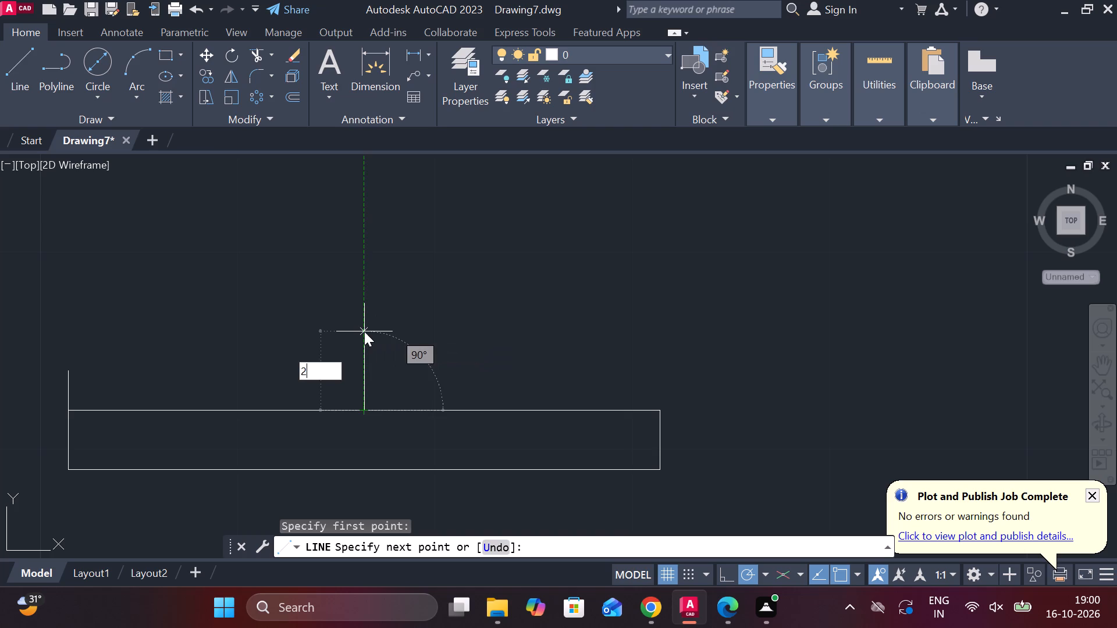
pyautogui.press('Return')
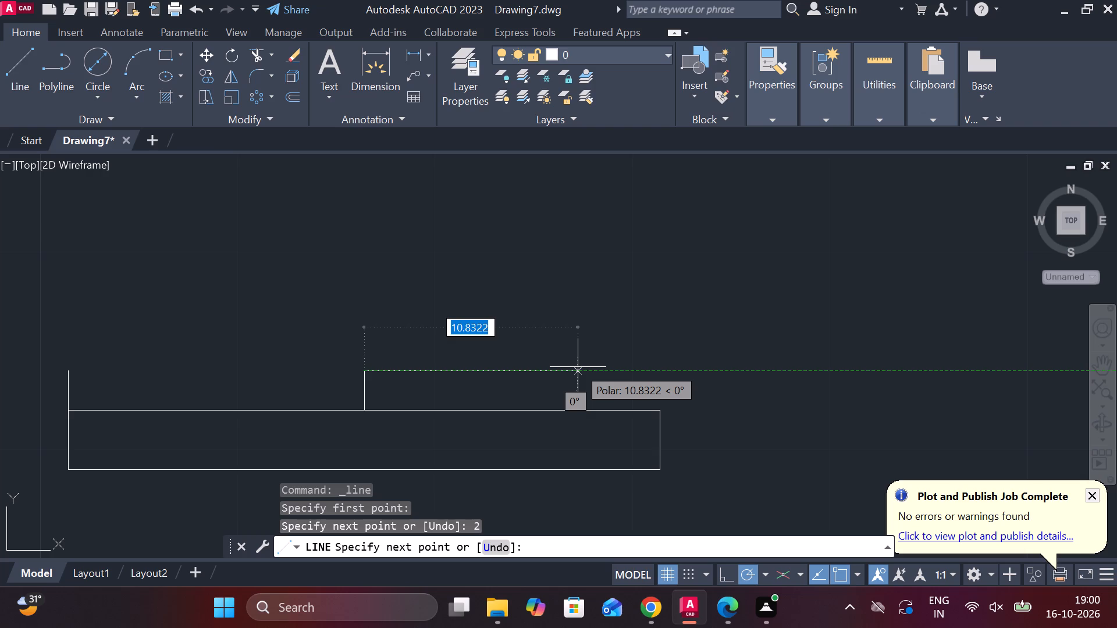
pyautogui.write('13')
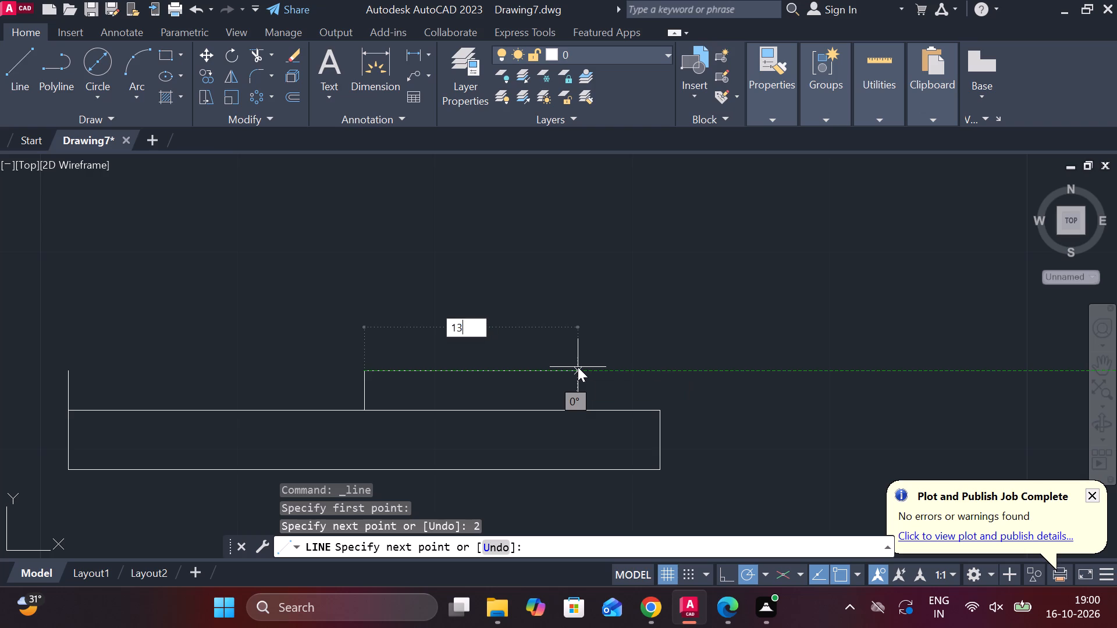
pyautogui.press('Return')
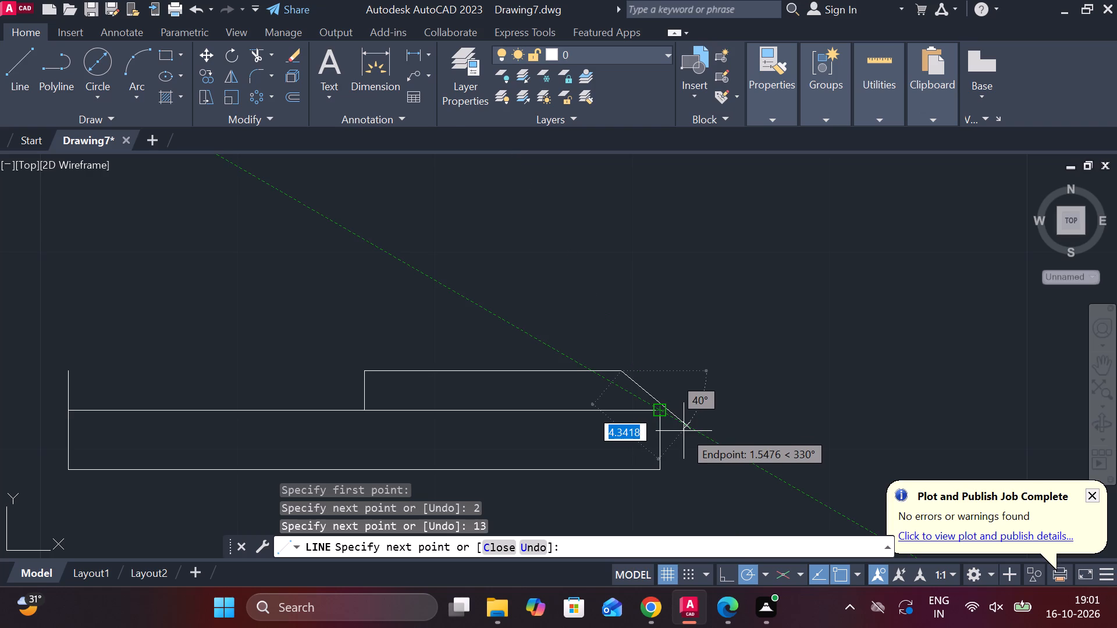
pyautogui.scroll(2, 683, 433)
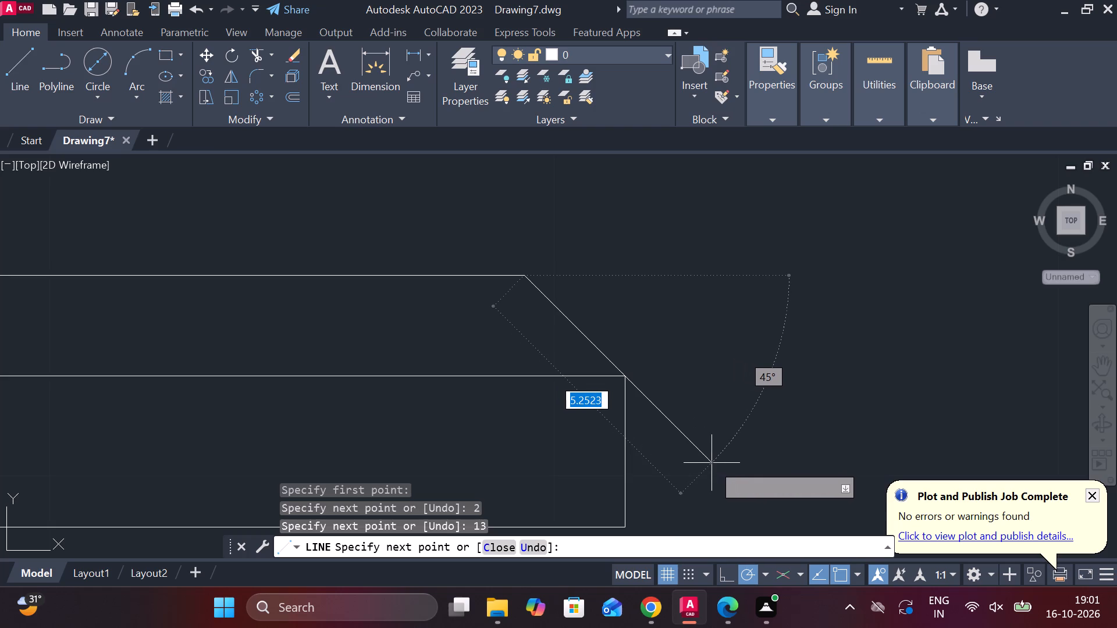
pyautogui.click(712, 463)
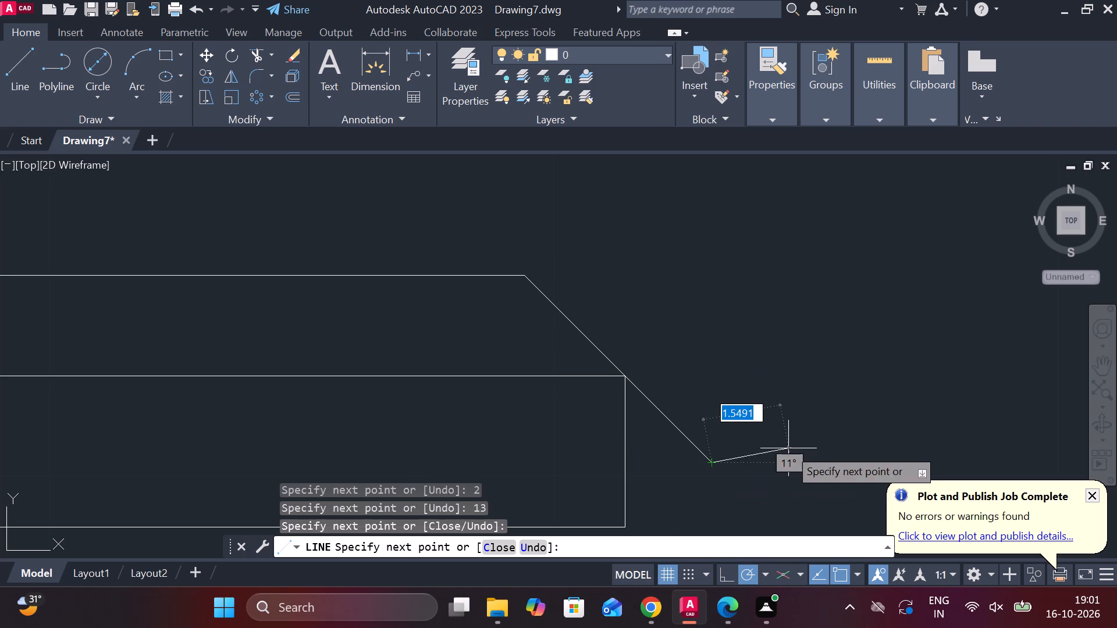
pyautogui.press('Escape')
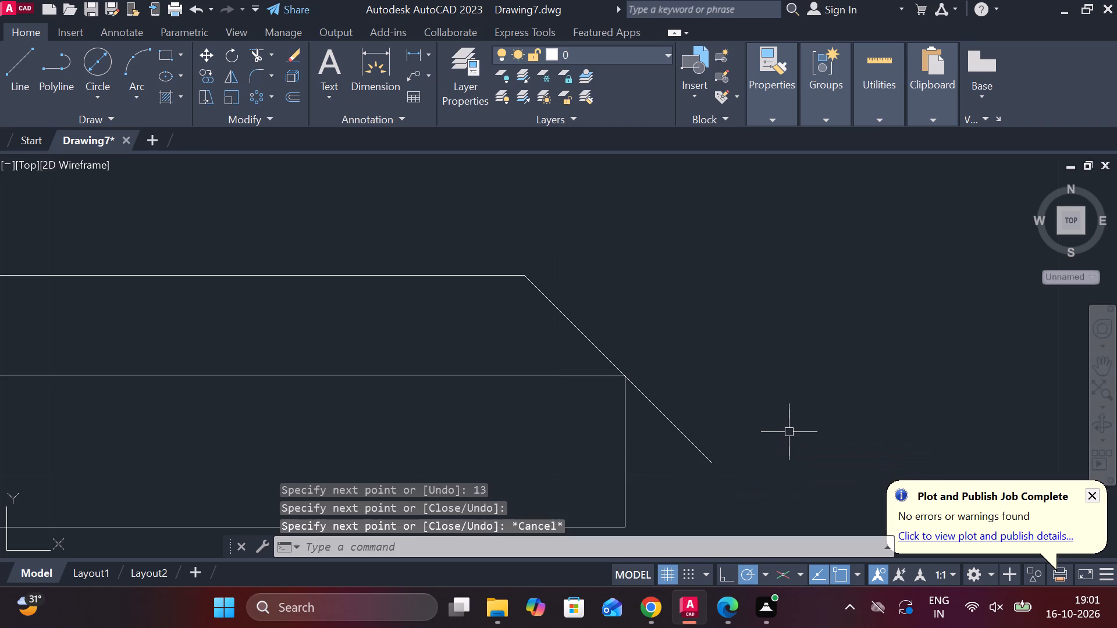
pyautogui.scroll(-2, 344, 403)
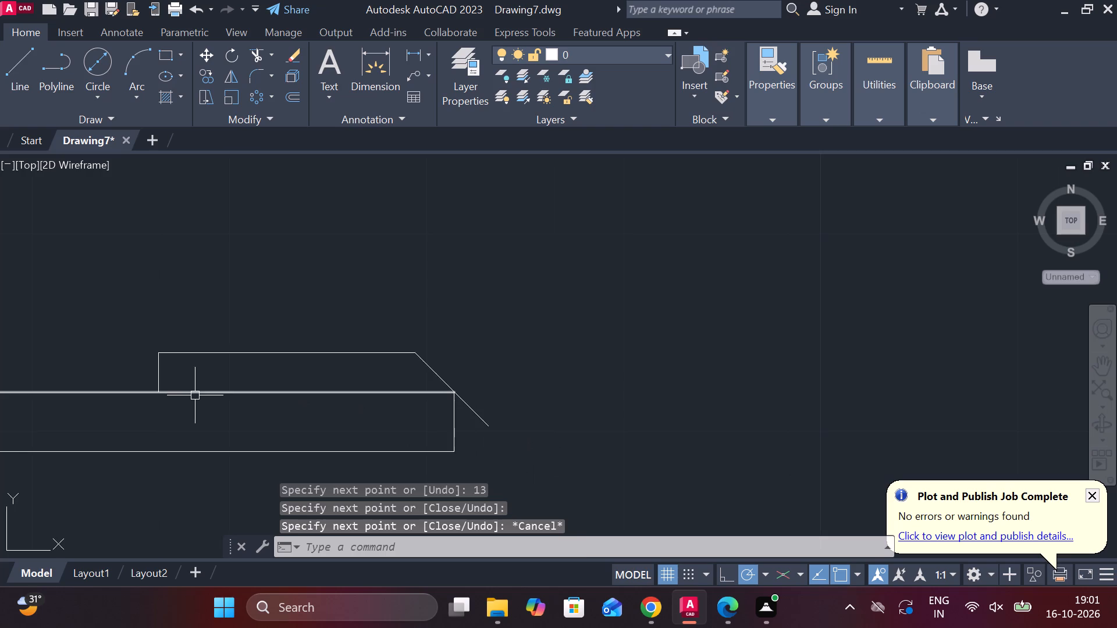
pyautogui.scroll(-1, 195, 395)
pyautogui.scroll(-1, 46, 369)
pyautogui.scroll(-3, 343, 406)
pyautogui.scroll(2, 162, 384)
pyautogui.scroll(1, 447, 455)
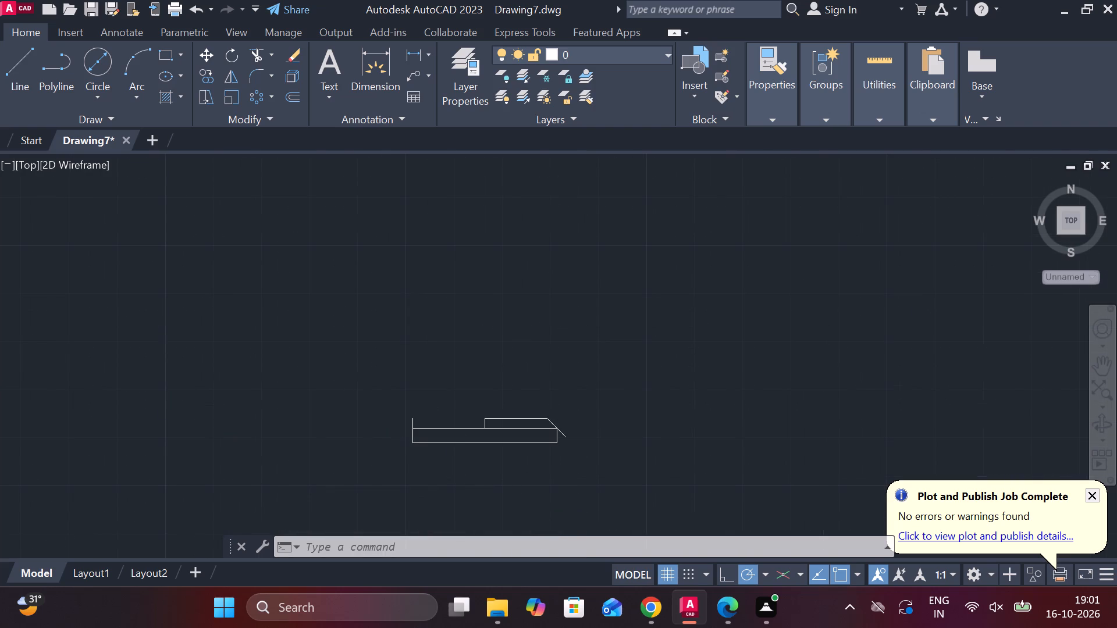
# Trim away the two 2-unit vertical lines at the rectangle's top-left corner and top-edge midpoint.
pyautogui.scroll(1, 449, 458)
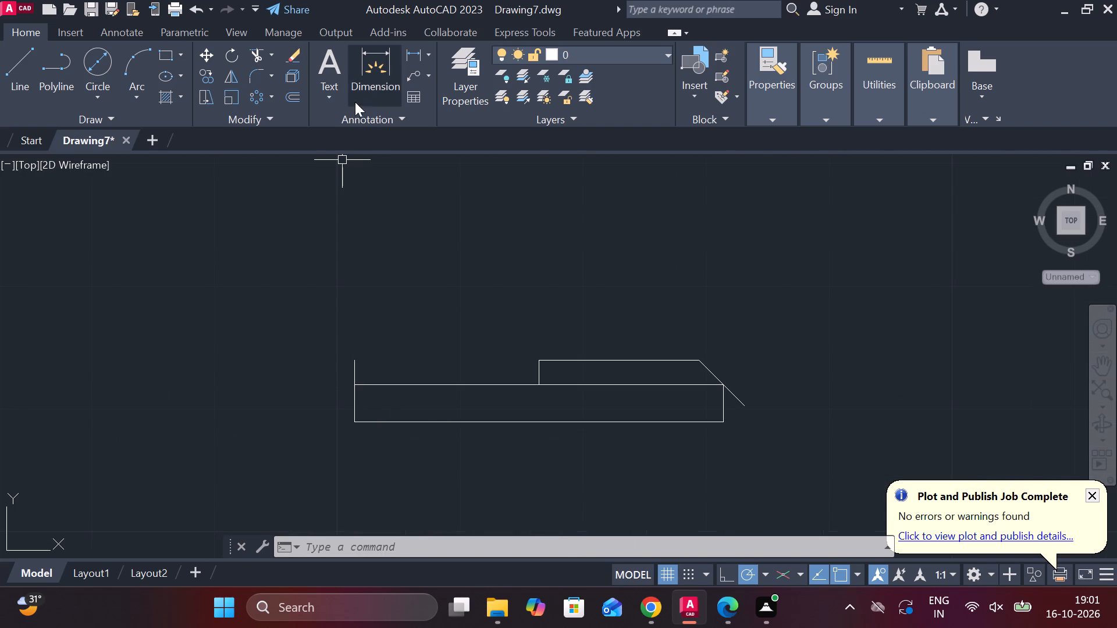
pyautogui.click(255, 59)
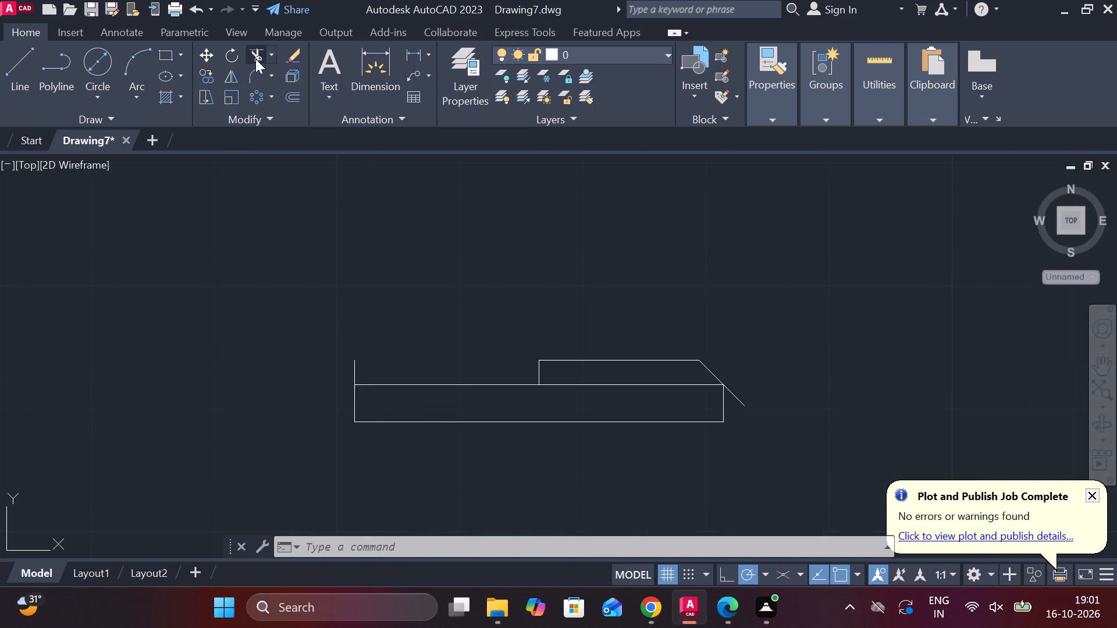
pyautogui.click(357, 366)
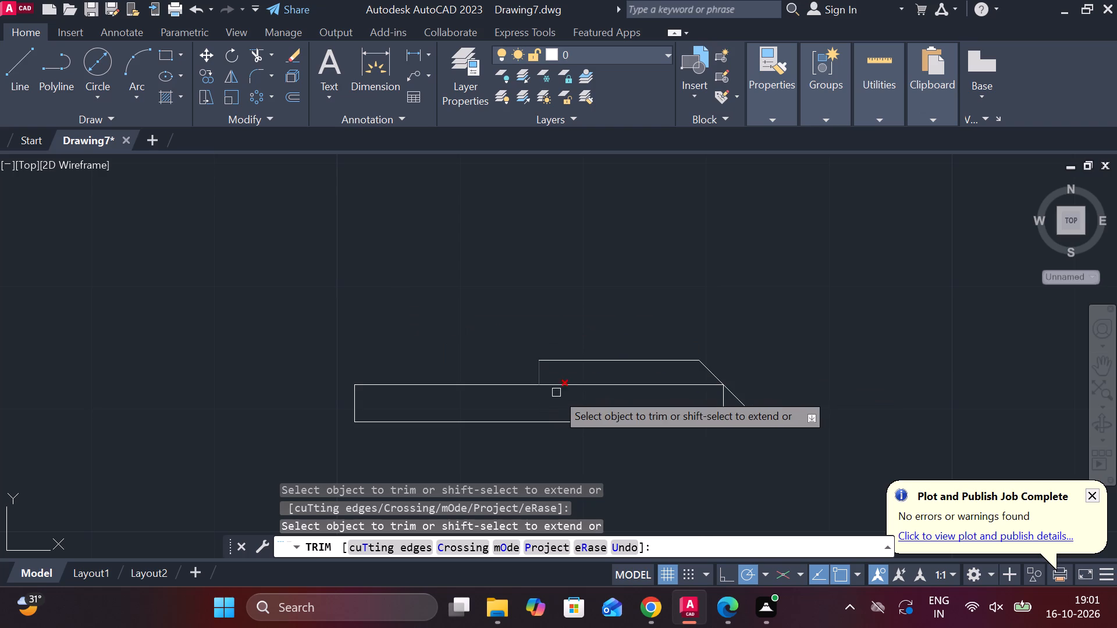
pyautogui.click(538, 376)
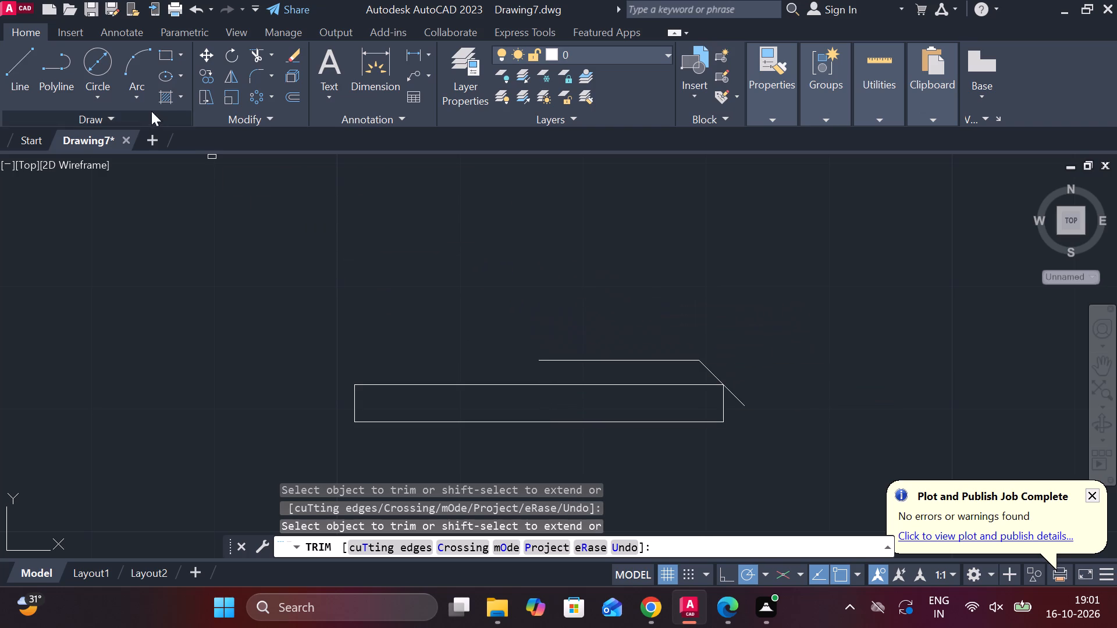
# Draw a 13-unit horizontal line leftward from the left end of the existing upper horizontal line.
pyautogui.click(15, 74)
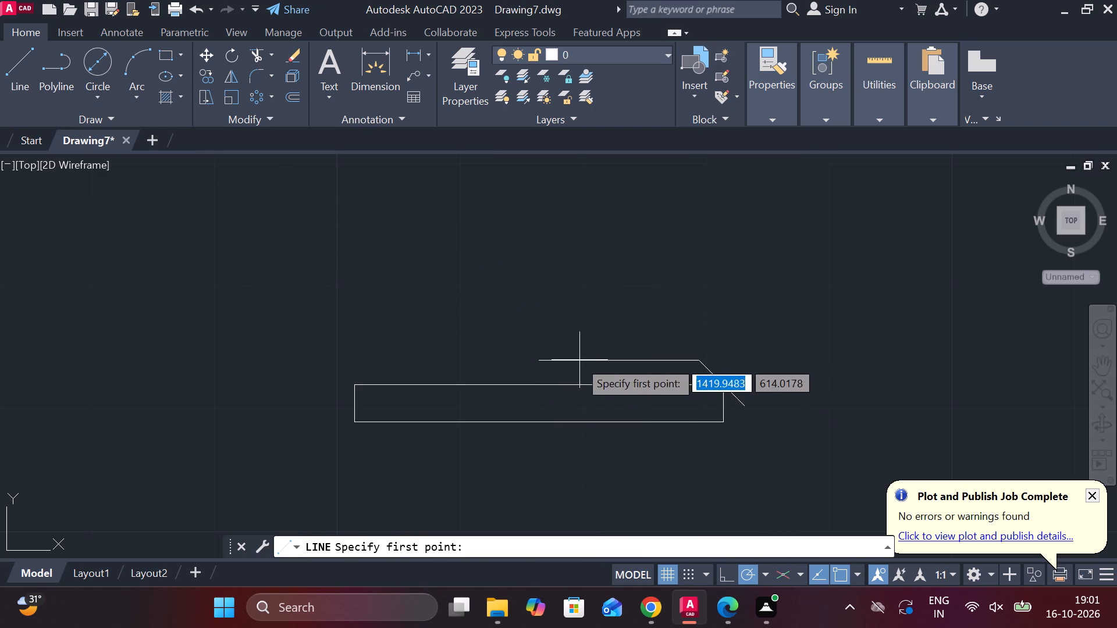
pyautogui.click(545, 358)
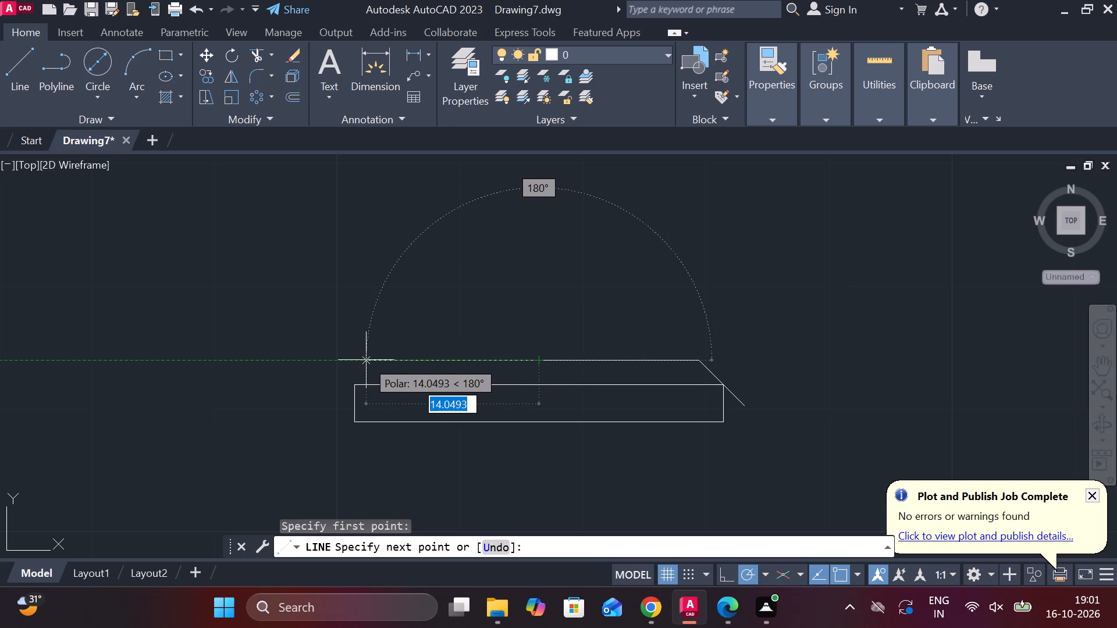
pyautogui.press('1')
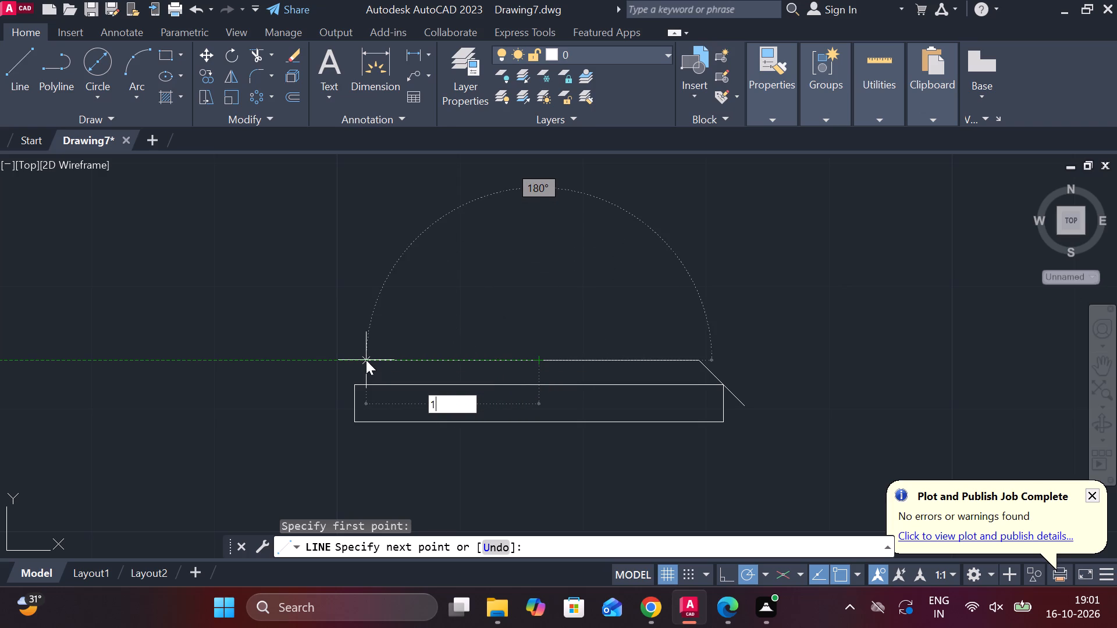
pyautogui.press('3')
pyautogui.press('Return')
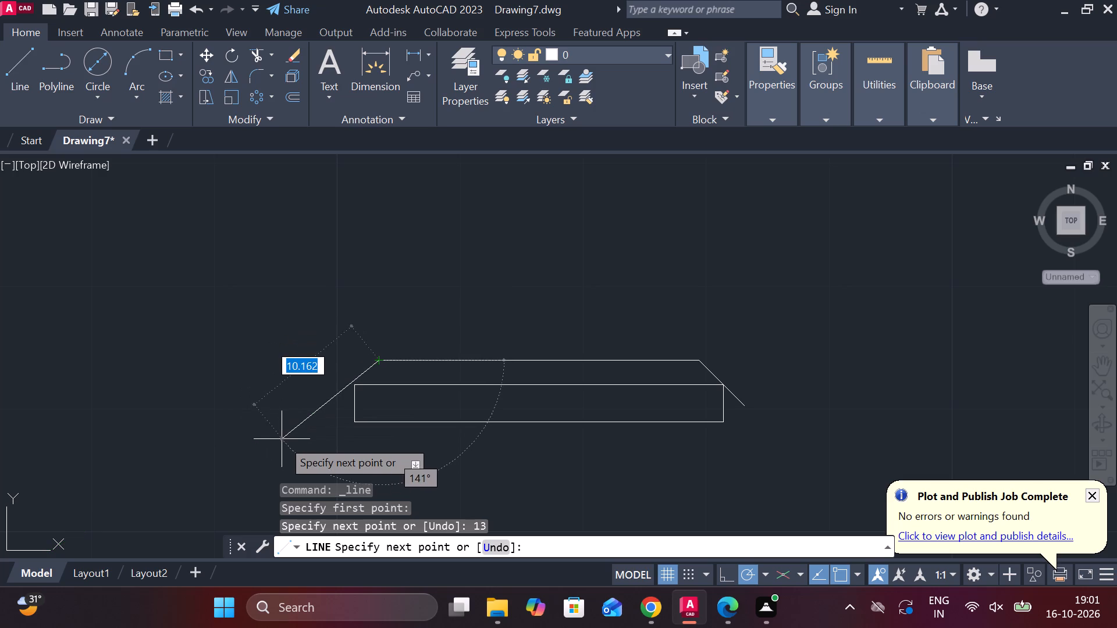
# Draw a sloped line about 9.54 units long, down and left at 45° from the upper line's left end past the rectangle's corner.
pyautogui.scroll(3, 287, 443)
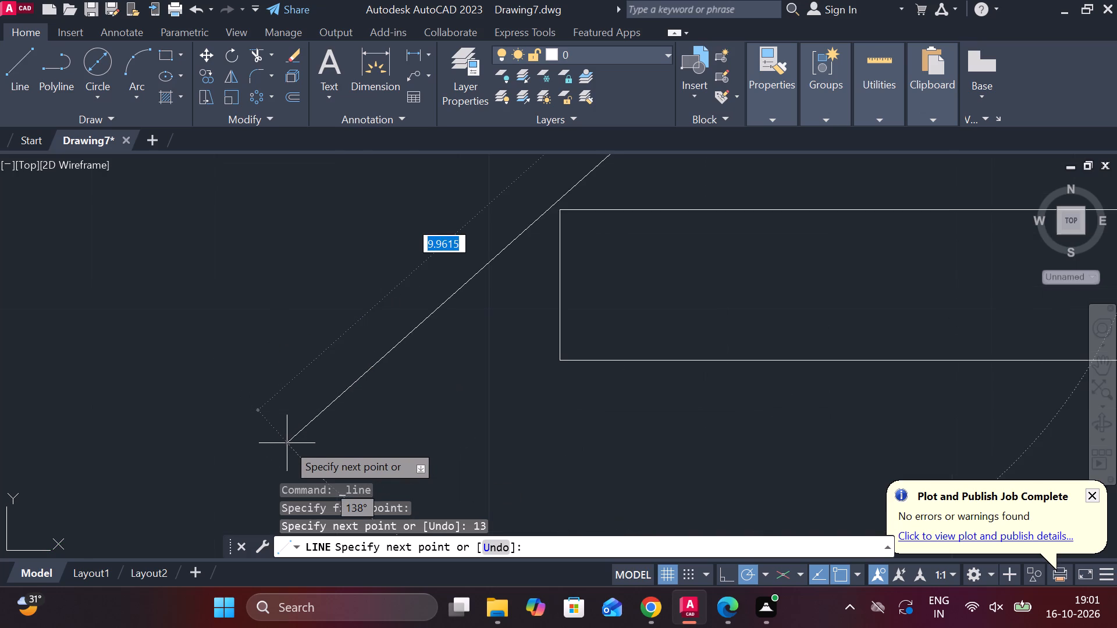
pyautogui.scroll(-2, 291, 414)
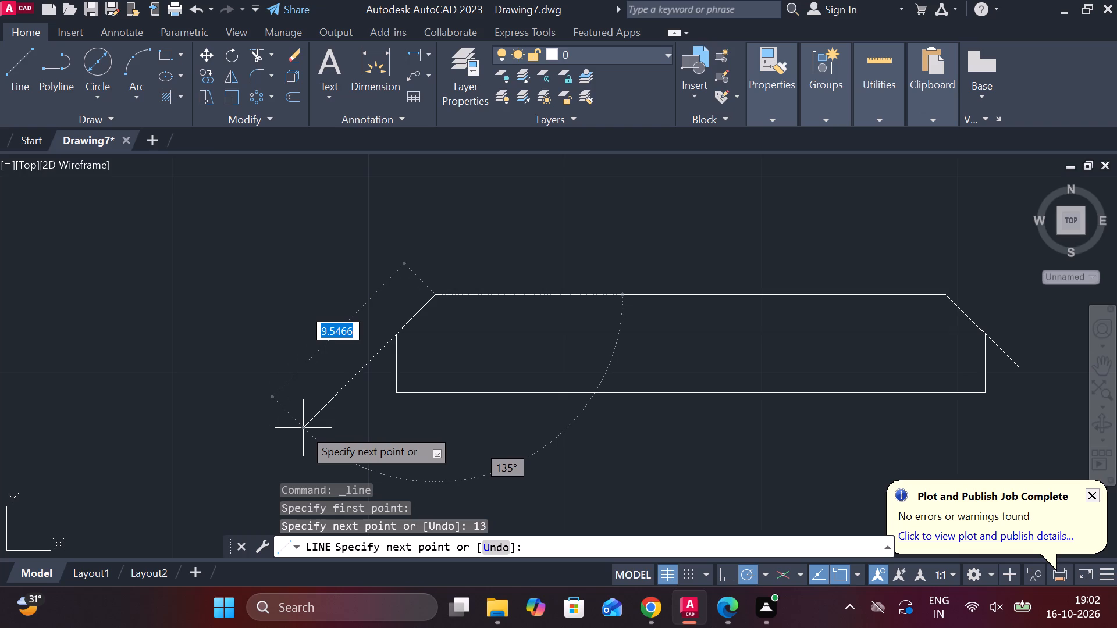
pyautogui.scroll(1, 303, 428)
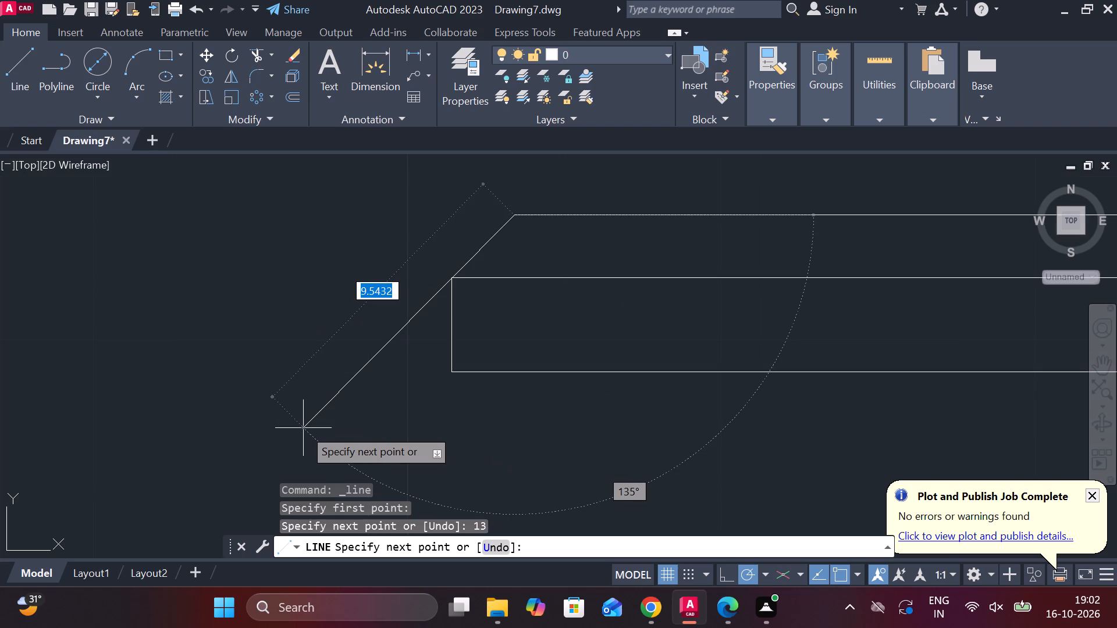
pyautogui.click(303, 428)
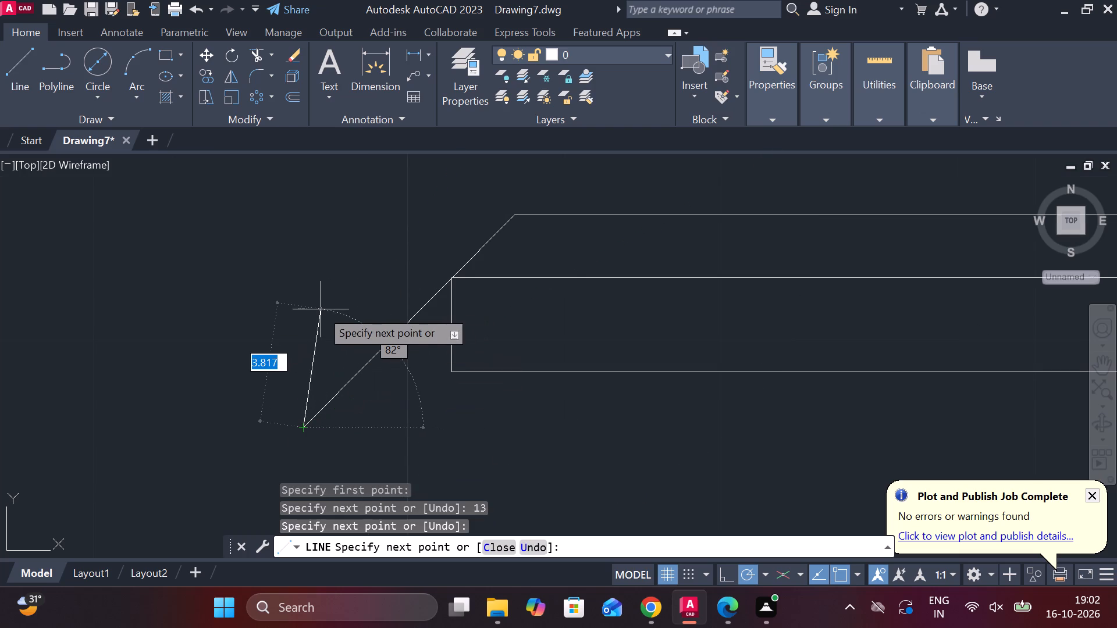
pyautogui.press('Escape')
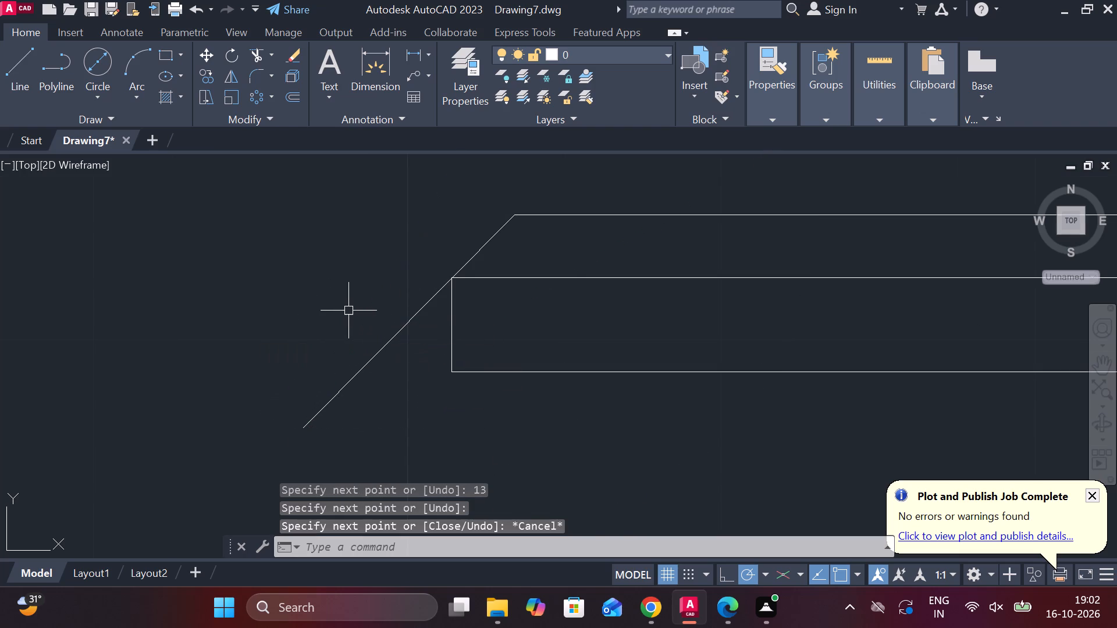
# Examine how the two sloped lines meet the rectangle's top-left and top-right corners.
pyautogui.scroll(7, 457, 267)
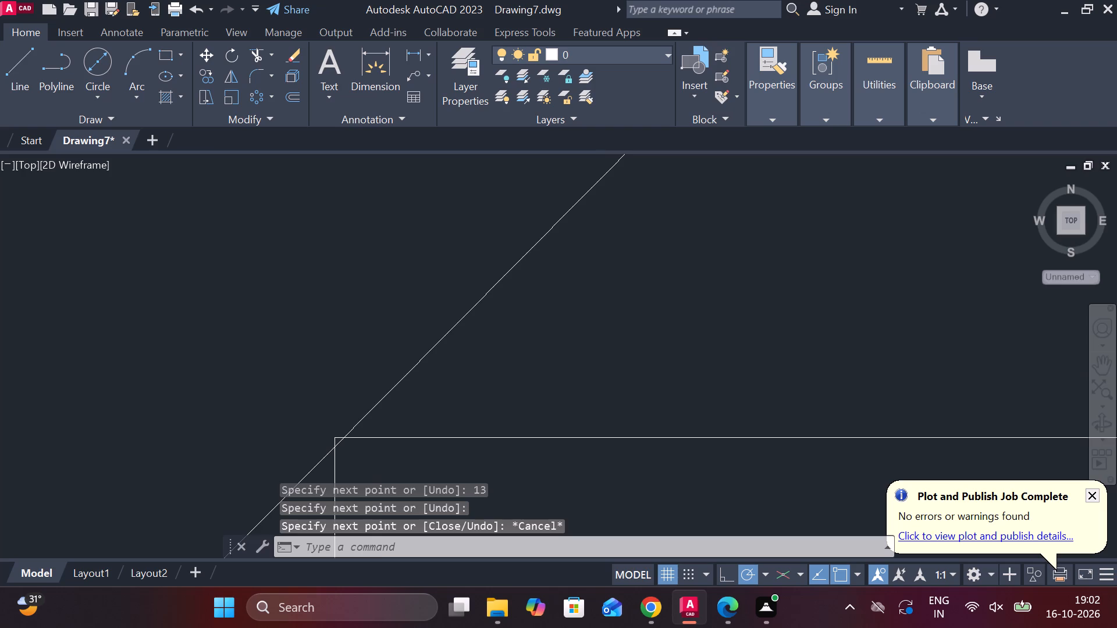
pyautogui.scroll(-5, 457, 267)
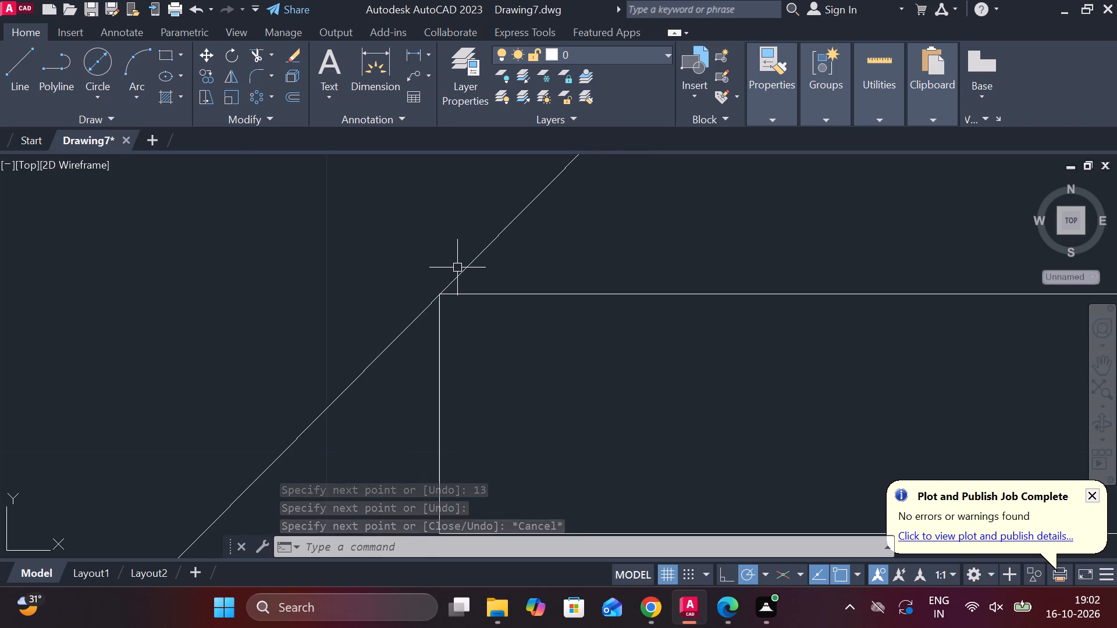
pyautogui.scroll(2, 457, 267)
pyautogui.scroll(-2, 457, 267)
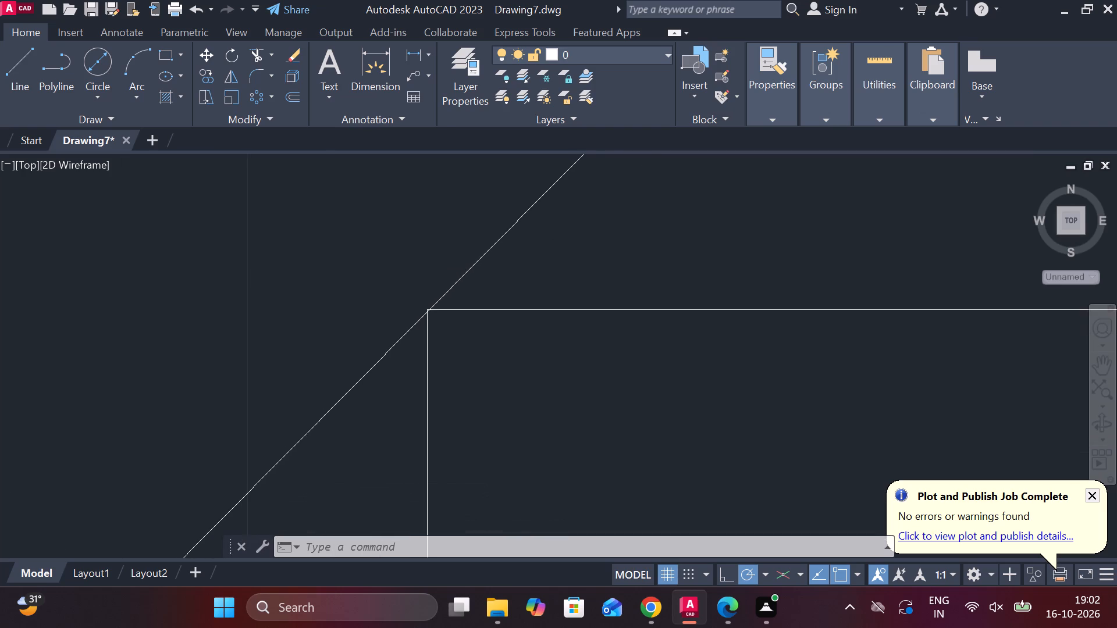
pyautogui.scroll(-1, 457, 267)
pyautogui.scroll(-3, 859, 290)
pyautogui.scroll(-2, 635, 365)
pyautogui.scroll(4, 833, 367)
pyautogui.scroll(-3, 830, 361)
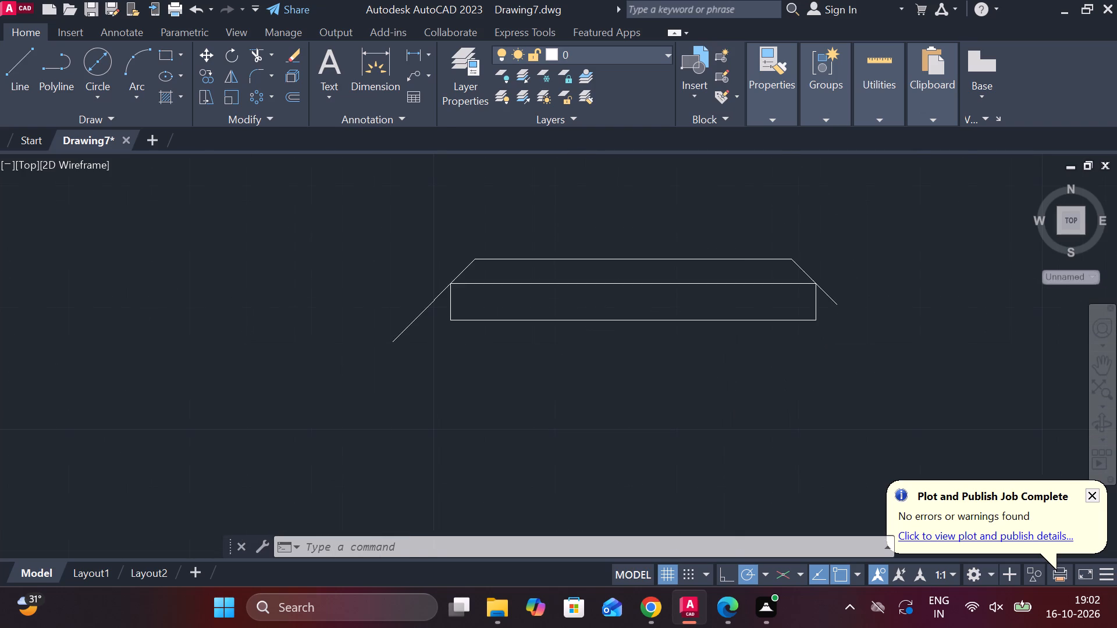
pyautogui.scroll(4, 823, 278)
pyautogui.scroll(-2, 805, 345)
pyautogui.scroll(2, 804, 414)
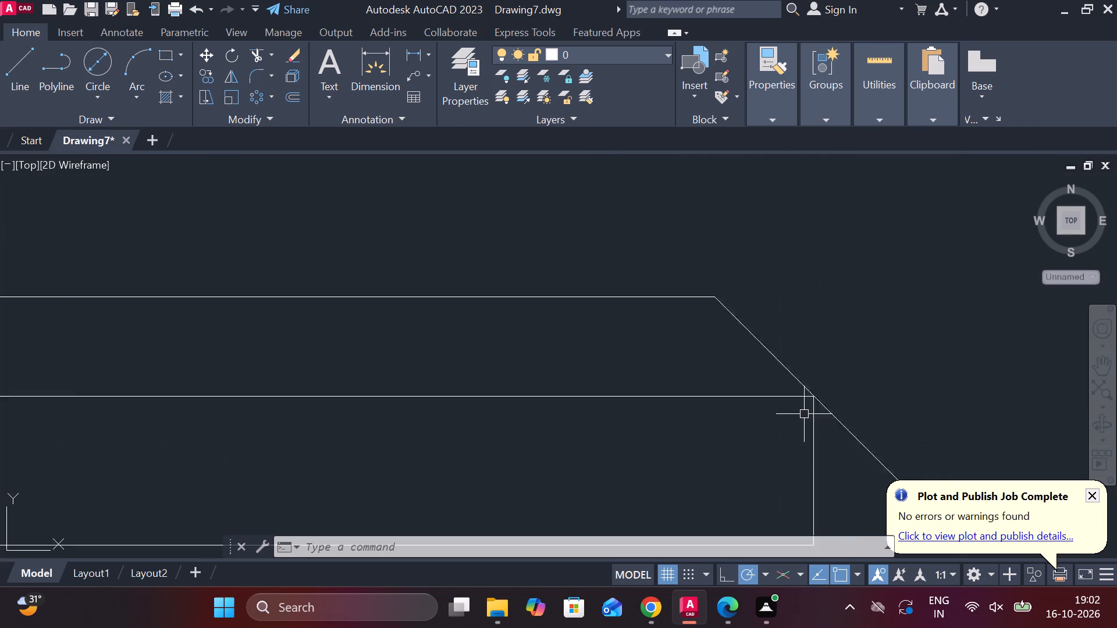
pyautogui.scroll(3, 804, 414)
pyautogui.scroll(-7, 804, 414)
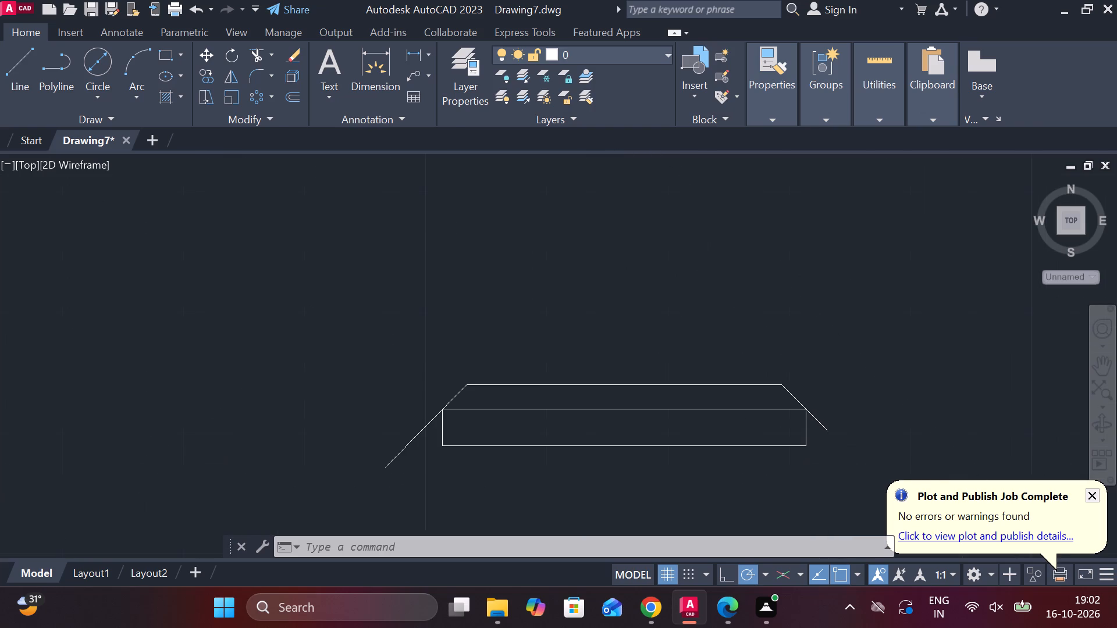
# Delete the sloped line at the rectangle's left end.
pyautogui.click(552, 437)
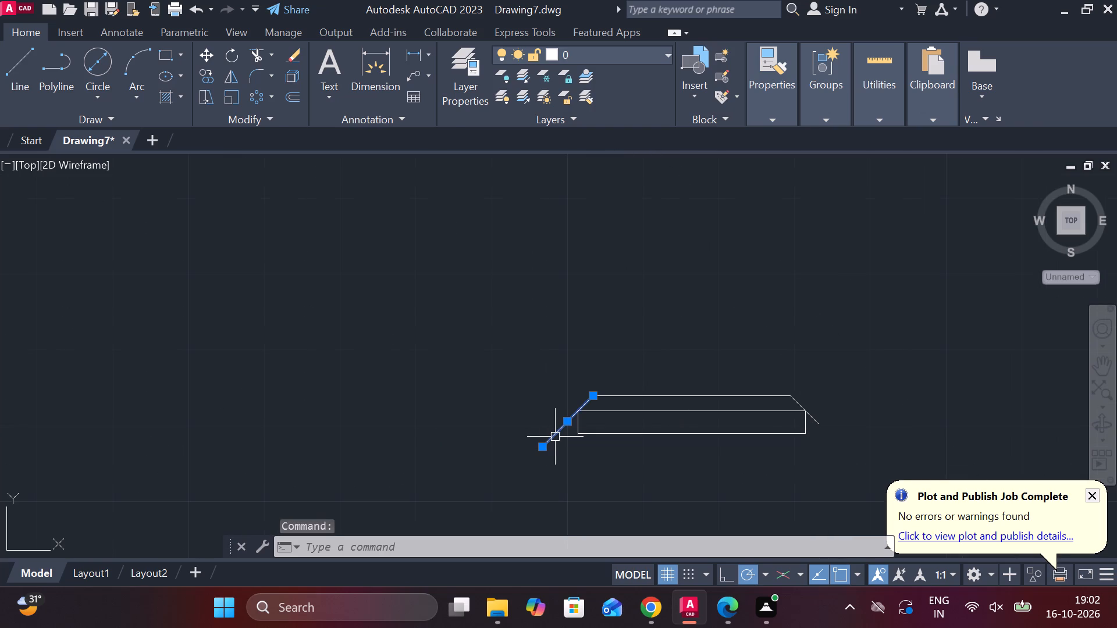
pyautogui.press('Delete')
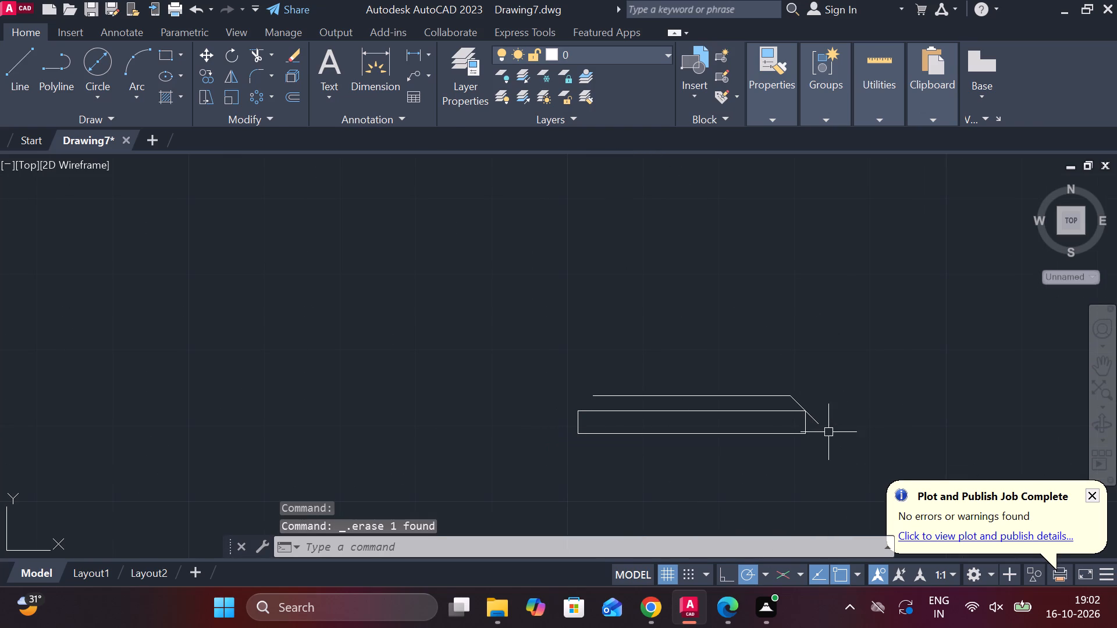
# Mirror the right sloped line about the vertical axis through the rectangle's top and bottom edge midpoints, keeping the source line.
pyautogui.click(816, 424)
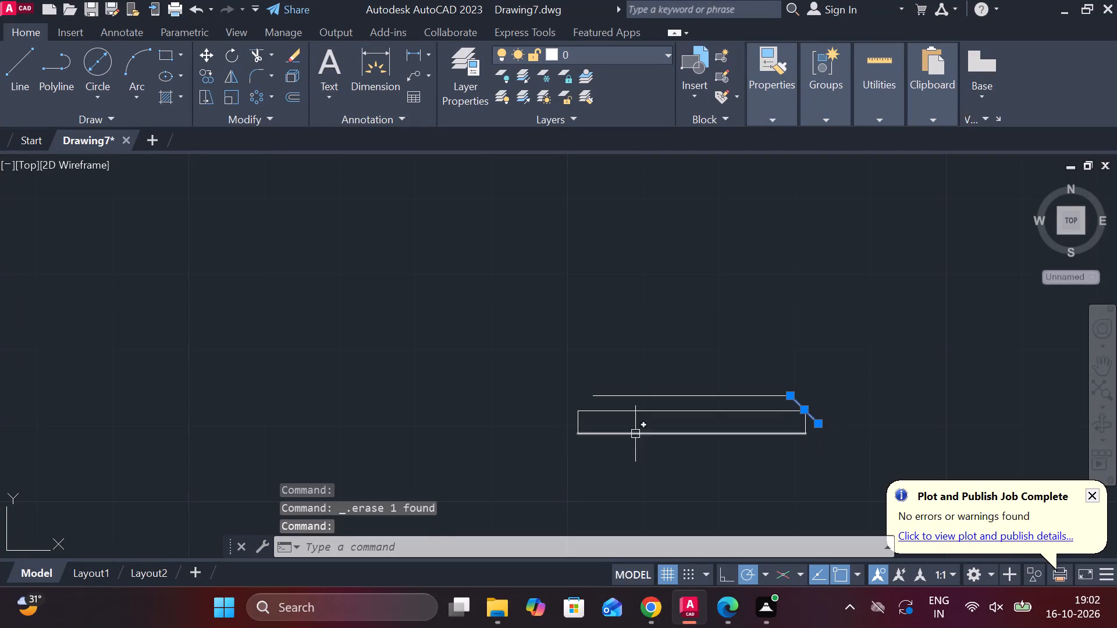
pyautogui.click(232, 74)
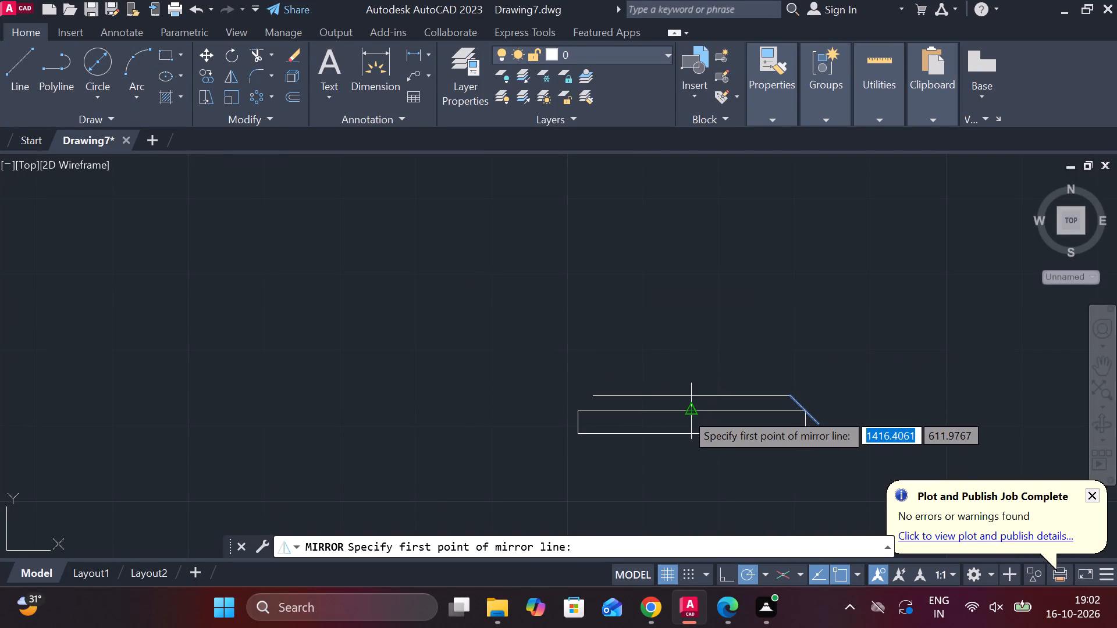
pyautogui.click(685, 412)
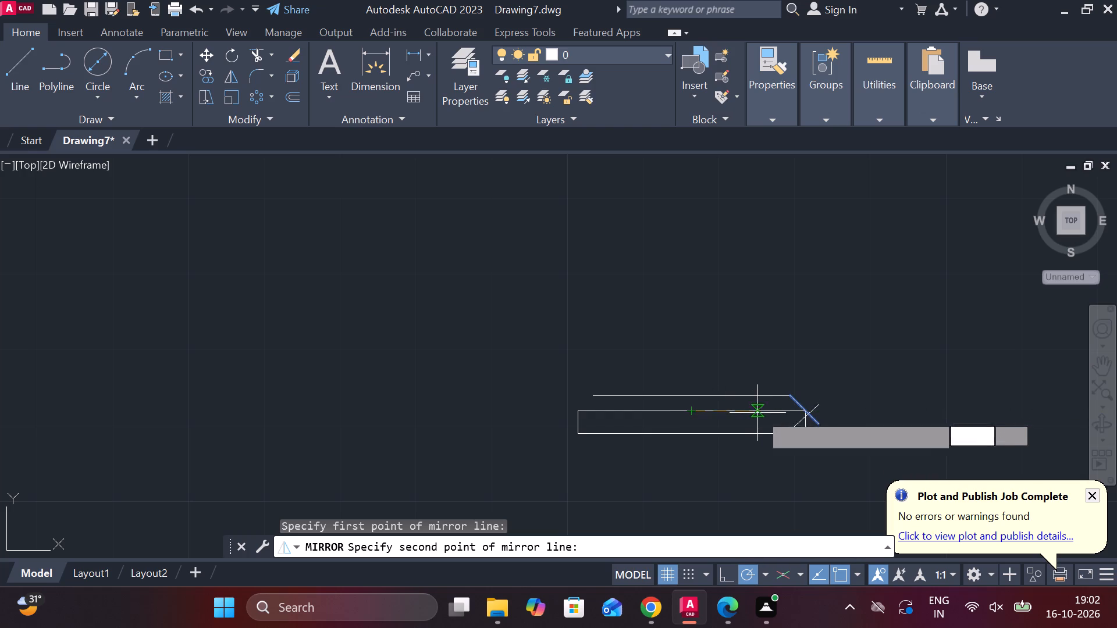
pyautogui.click(686, 434)
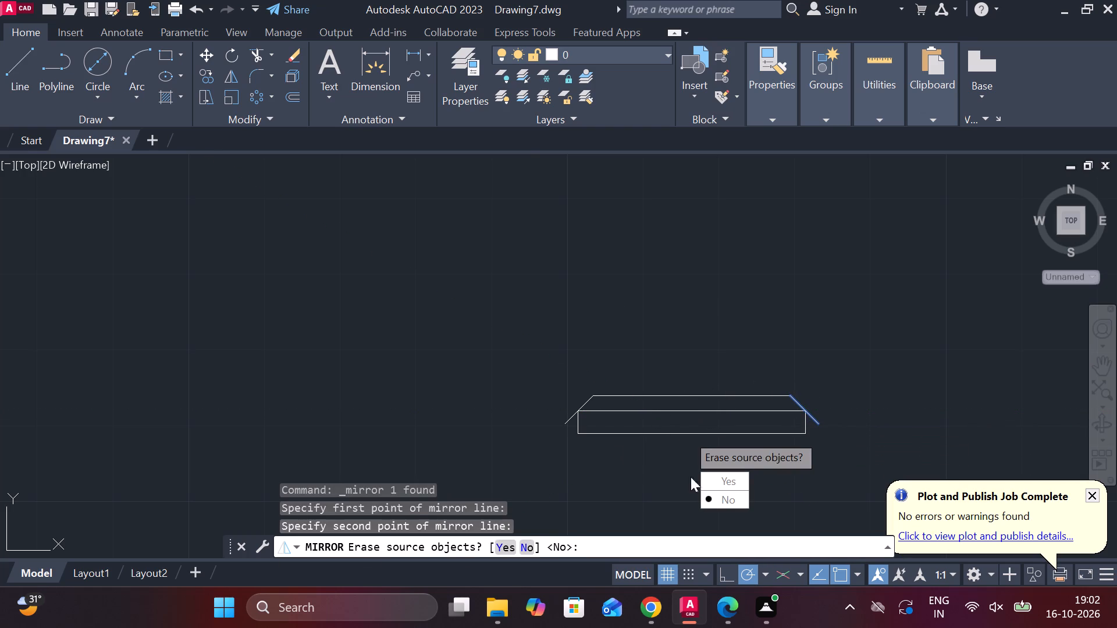
pyautogui.moveTo(720, 499); pyautogui.dragTo(686, 434)
pyautogui.scroll(4, 625, 409)
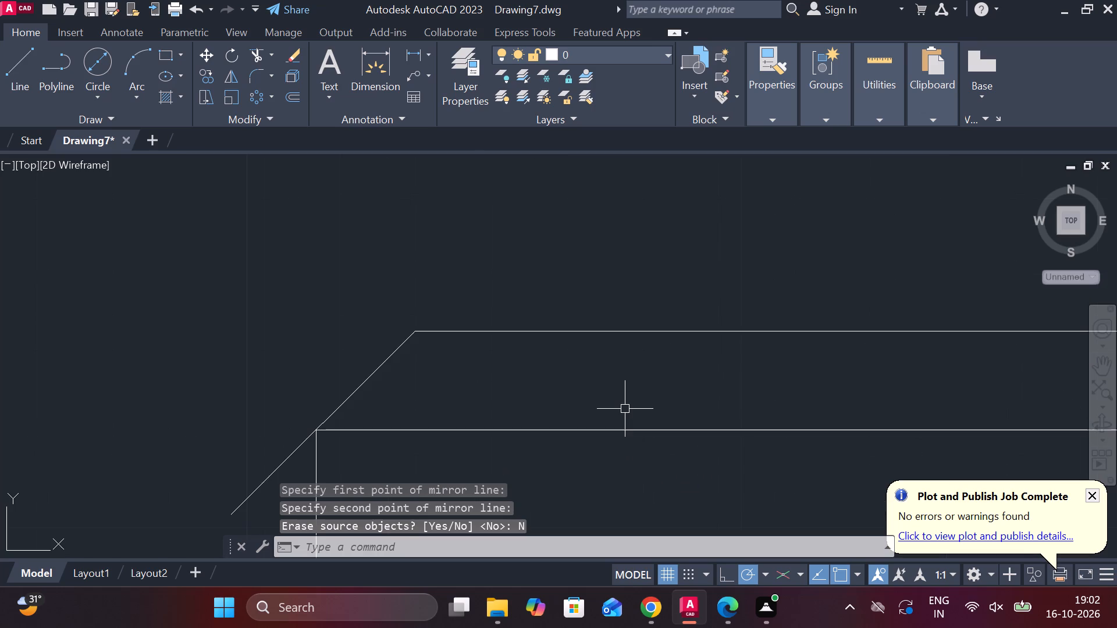
pyautogui.scroll(-4, 625, 409)
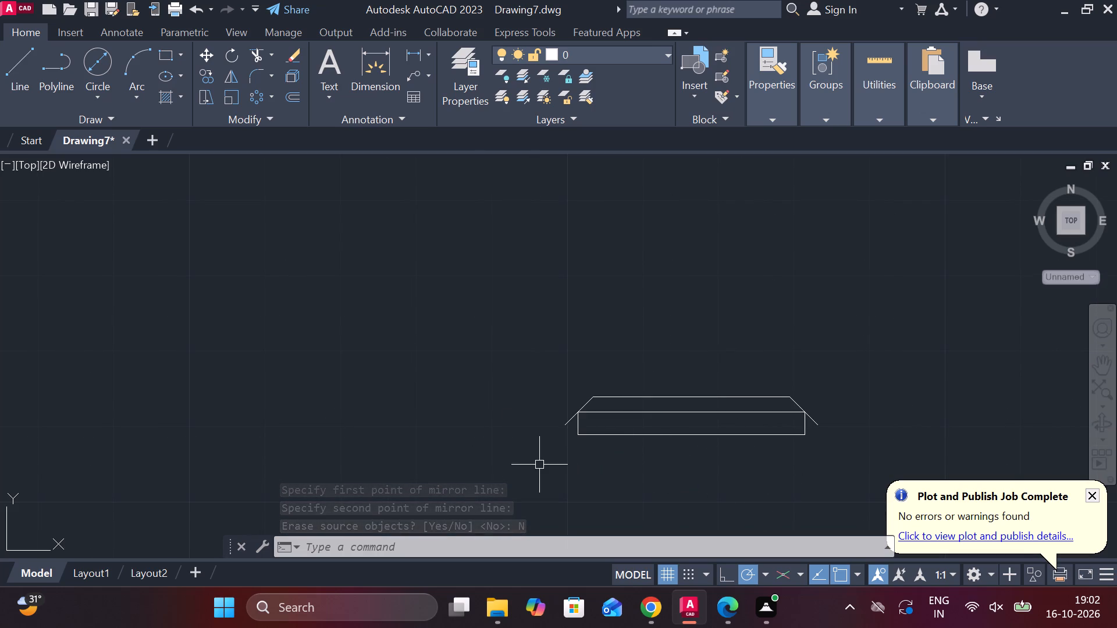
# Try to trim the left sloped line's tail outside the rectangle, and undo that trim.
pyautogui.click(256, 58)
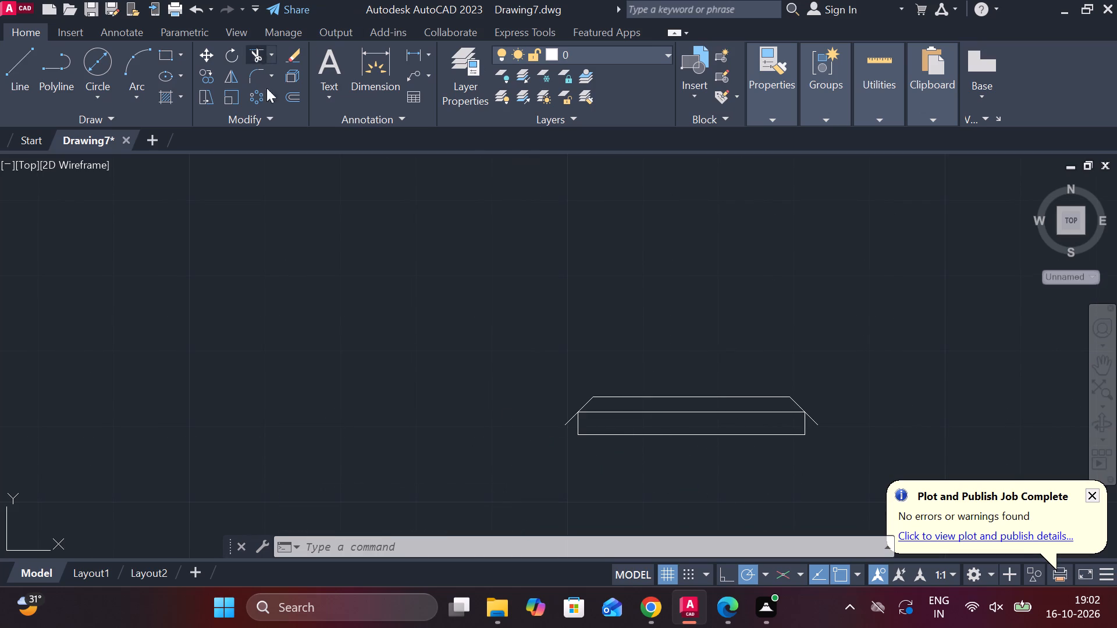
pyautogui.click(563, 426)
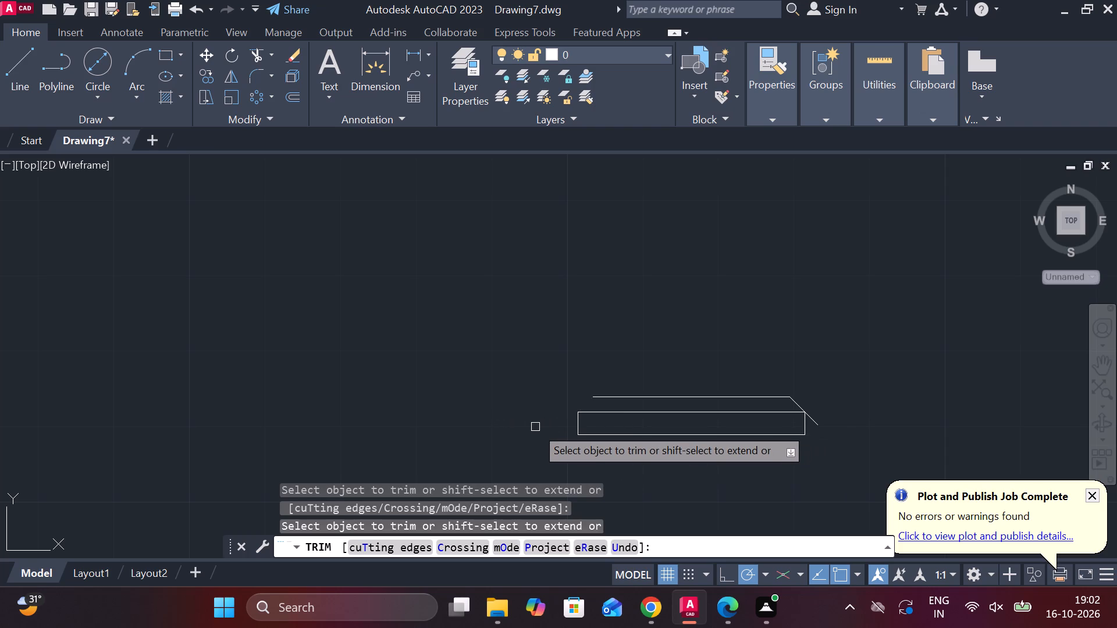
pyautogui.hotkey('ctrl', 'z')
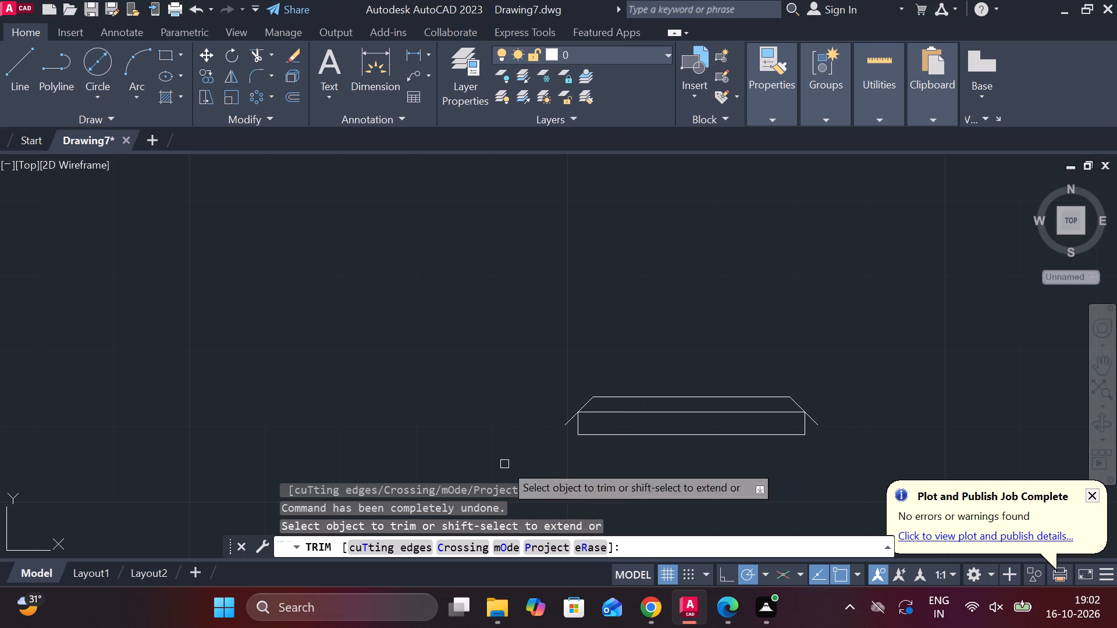
# Examine closely how the left sloped line meets the rectangle's top-left corner.
pyautogui.scroll(3, 551, 461)
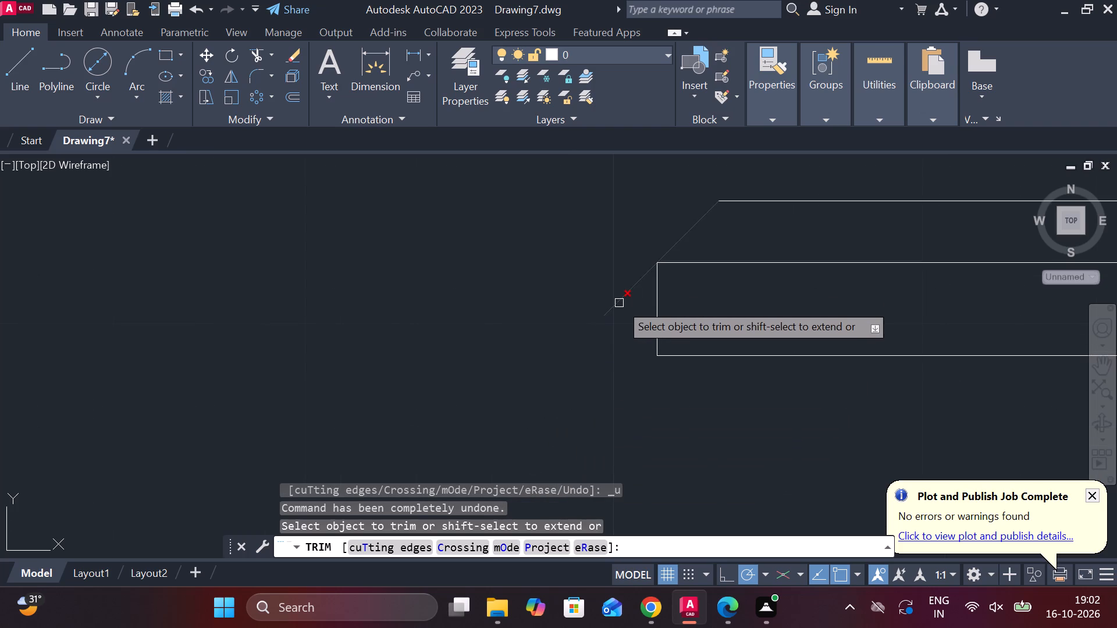
pyautogui.scroll(3, 710, 295)
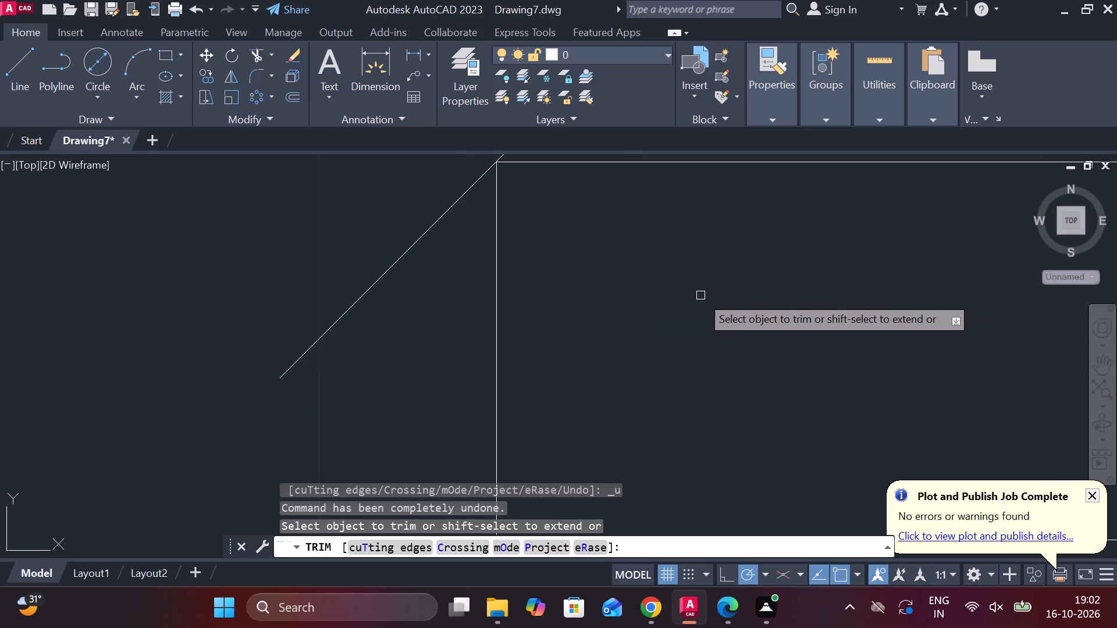
pyautogui.scroll(-4, 546, 194)
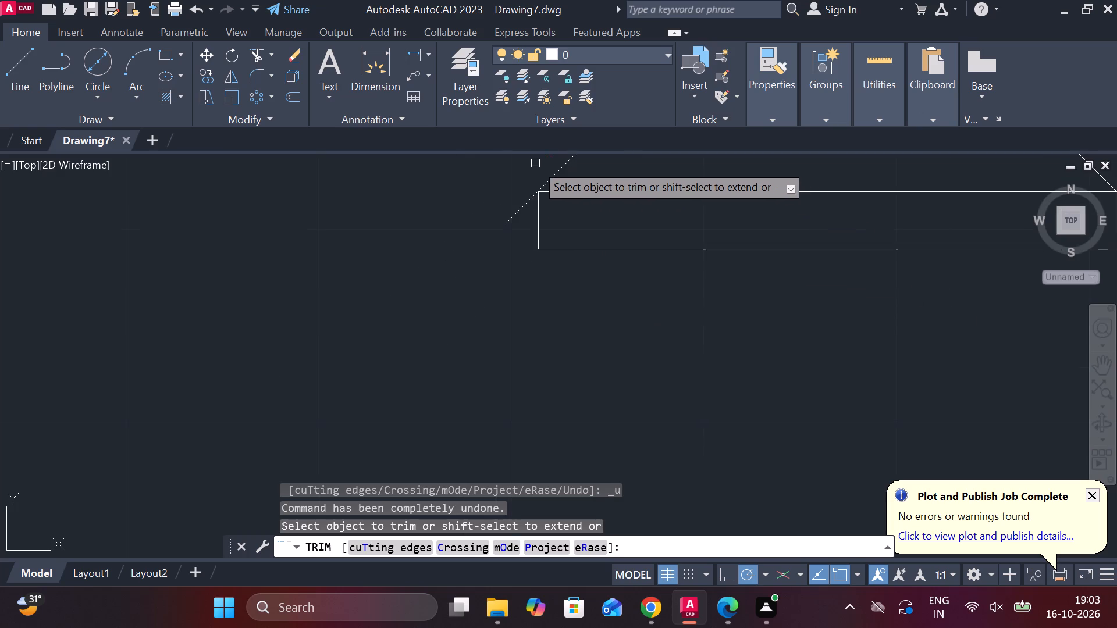
pyautogui.scroll(4, 535, 163)
pyautogui.scroll(2, 534, 326)
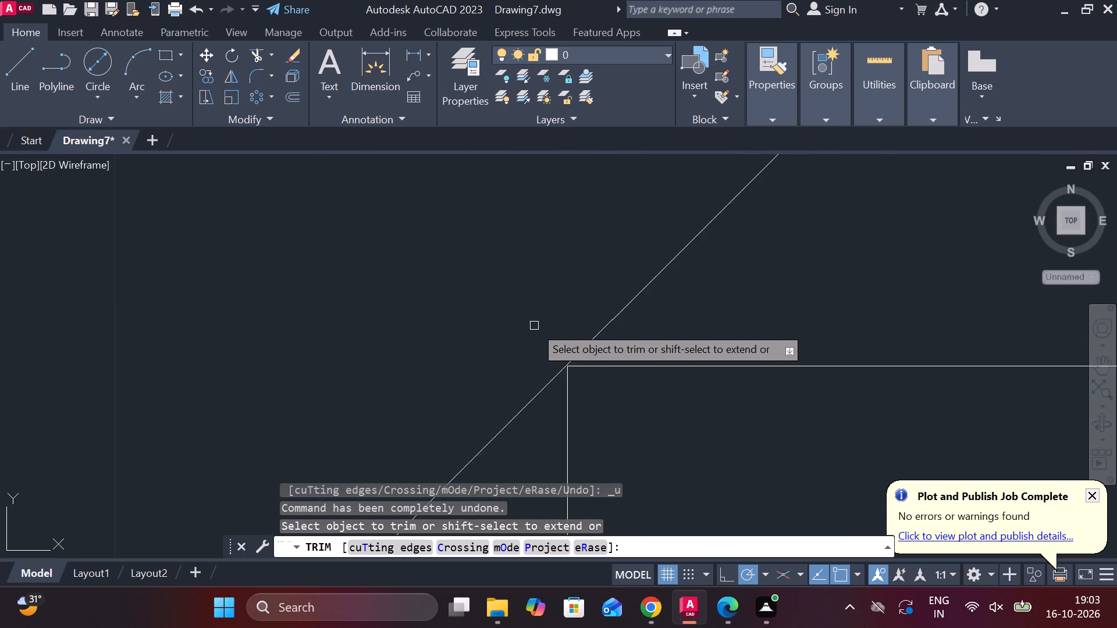
pyautogui.scroll(2, 534, 326)
pyautogui.scroll(1, 660, 479)
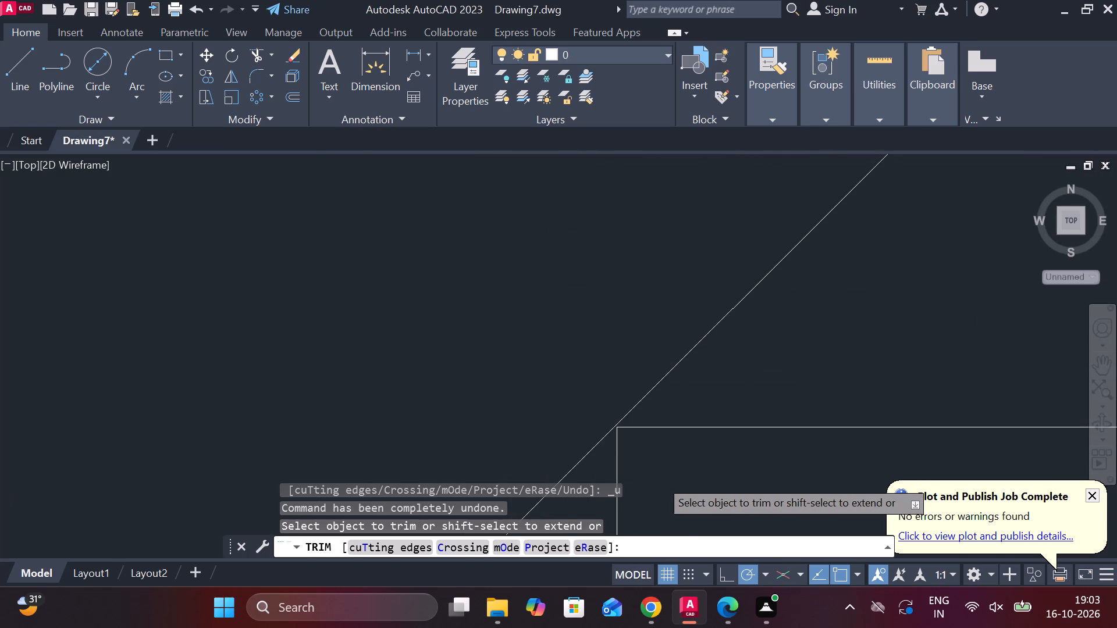
pyautogui.scroll(2, 660, 479)
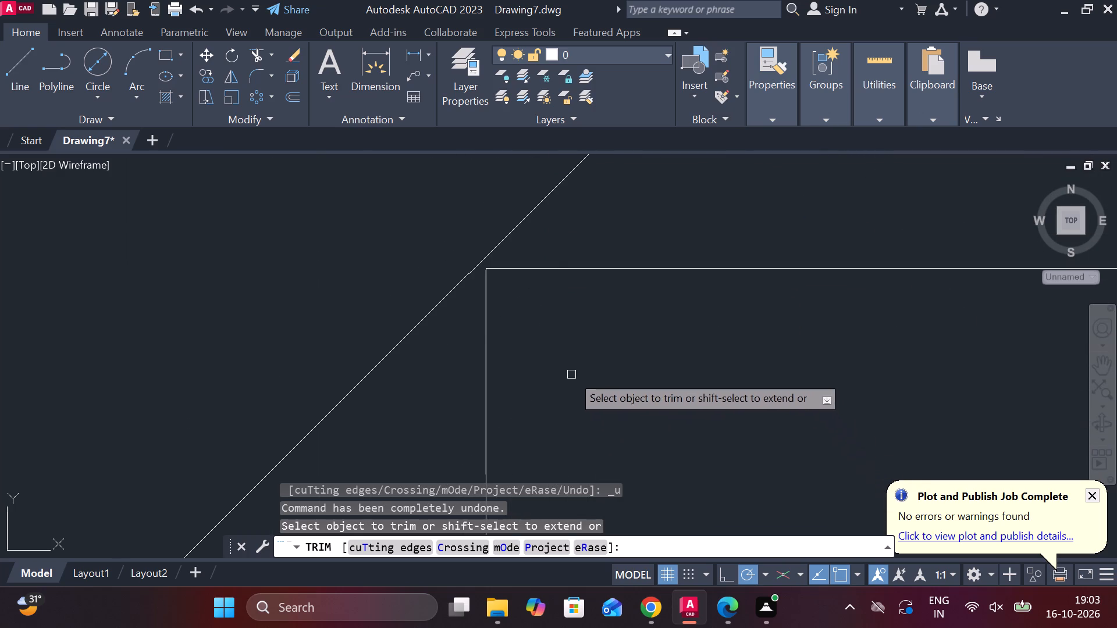
pyautogui.scroll(-7, 571, 374)
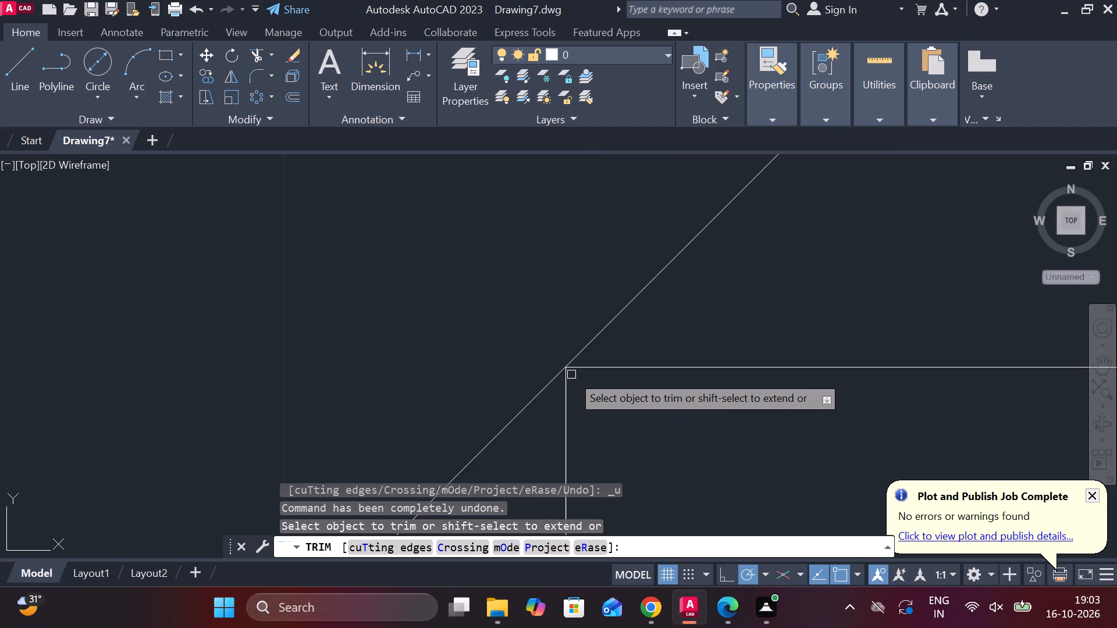
pyautogui.scroll(-2, 571, 374)
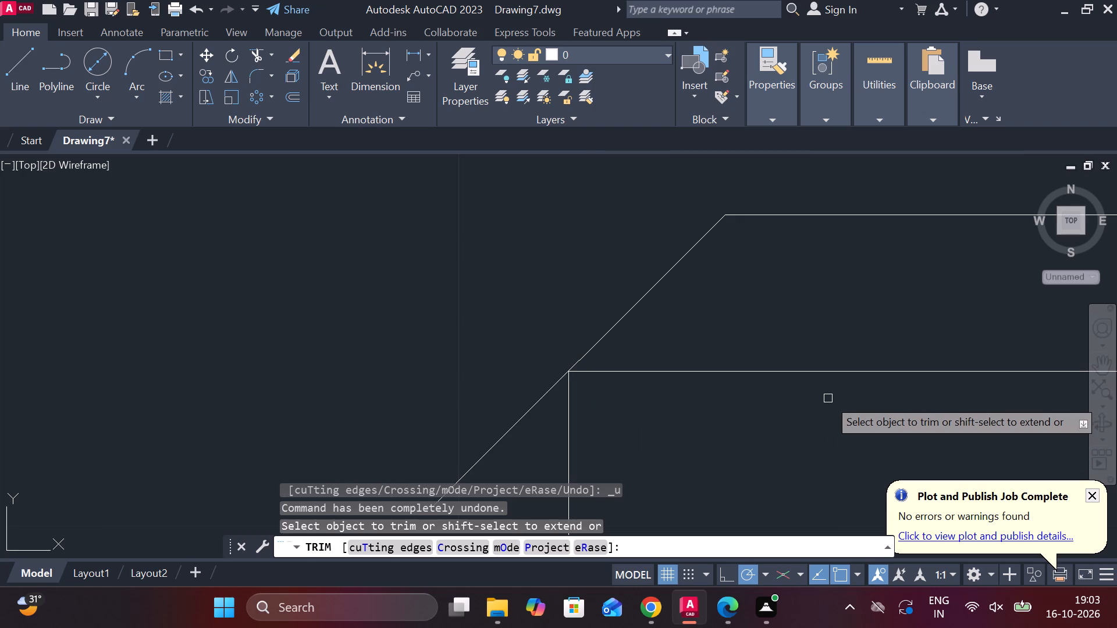
pyautogui.scroll(-3, 828, 398)
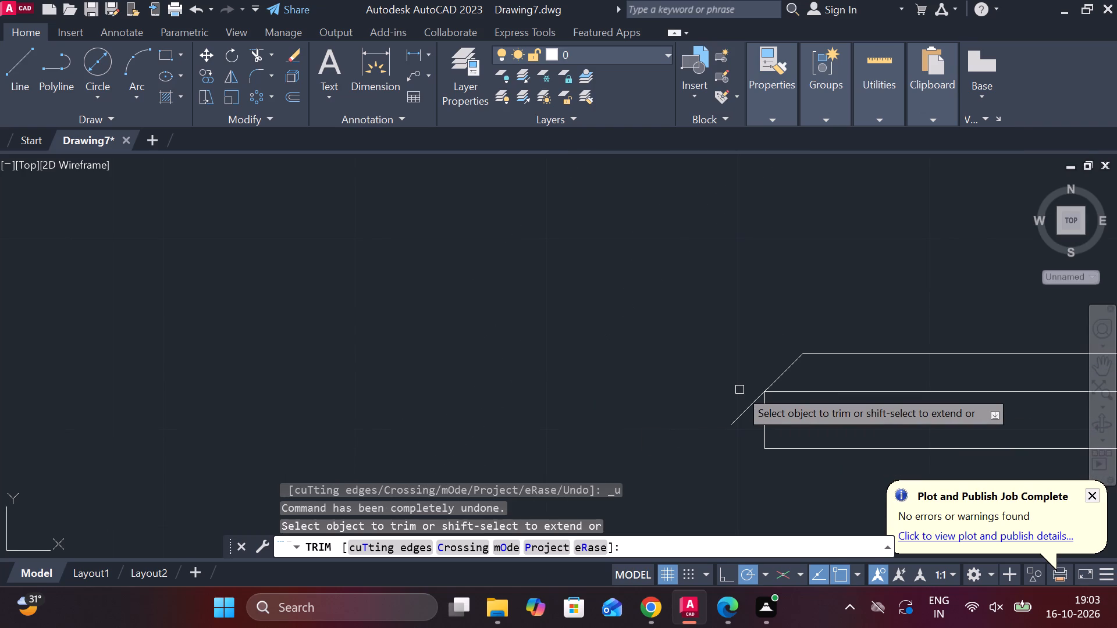
# Leave the Trim command and undo back through the mirror that created the left sloped line.
pyautogui.hotkey('ctrl', 'z')
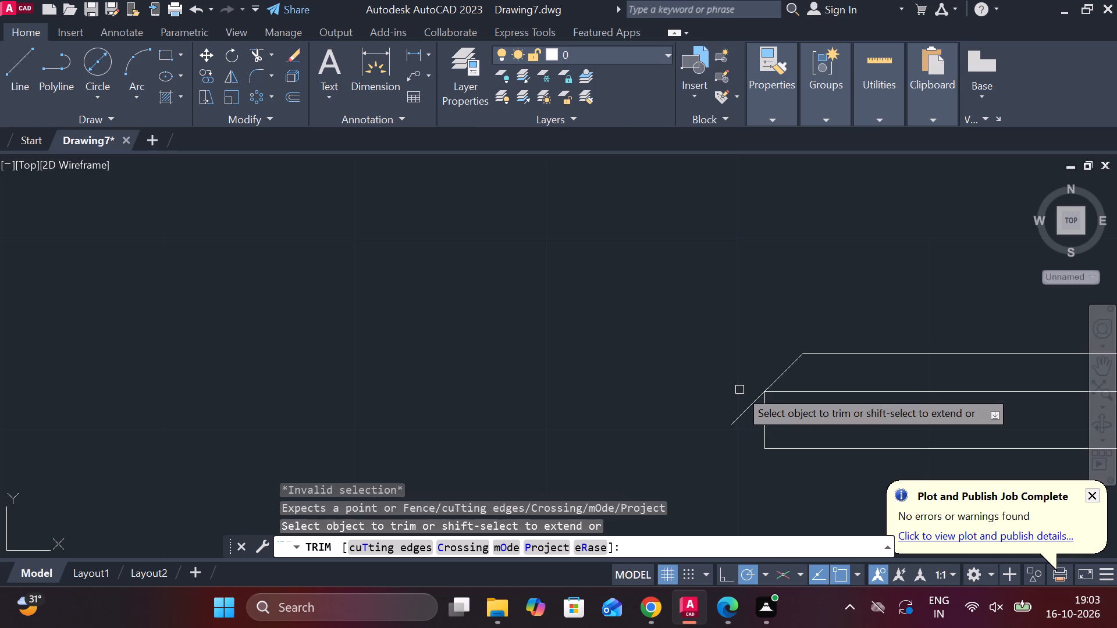
pyautogui.press('Escape')
pyautogui.hotkey('ctrl', 'z')
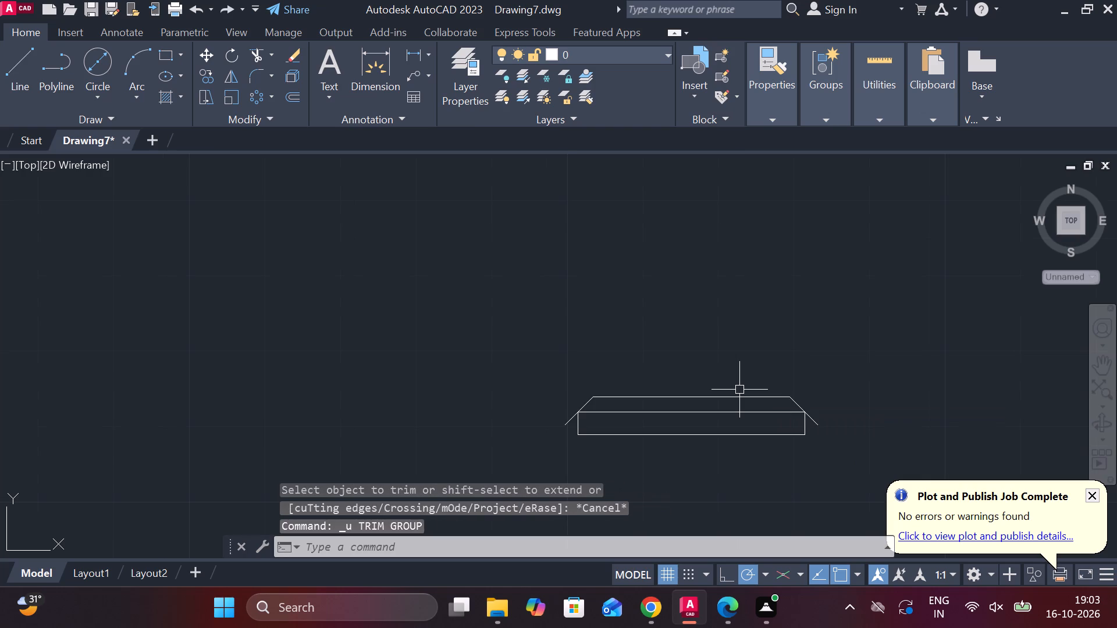
pyautogui.hotkey('ctrl', 'z')
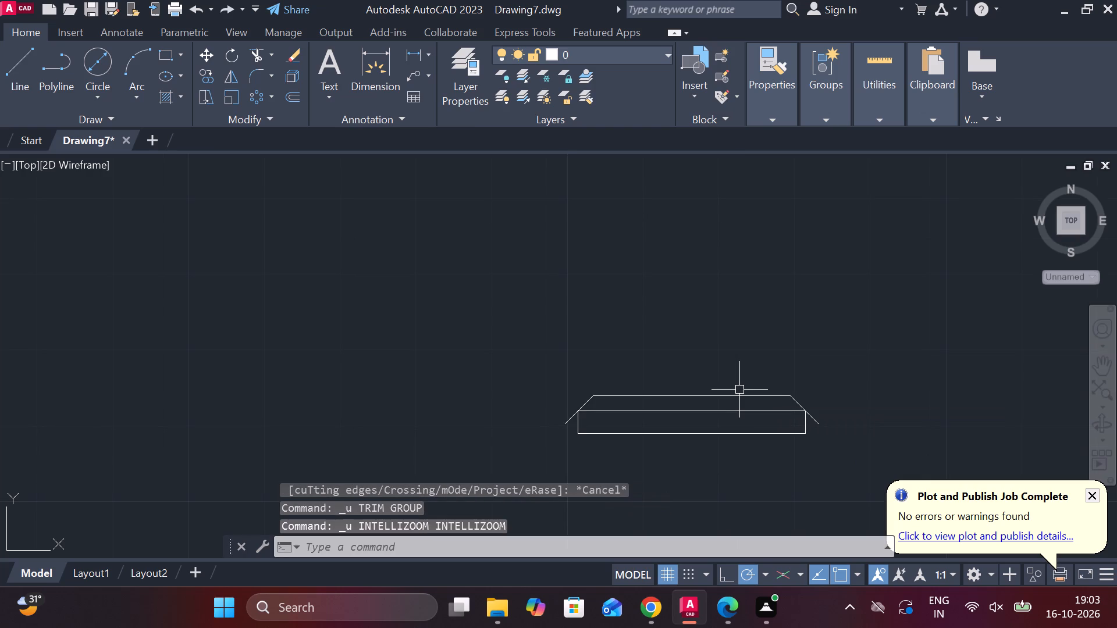
pyautogui.hotkey('ctrl', 'z')
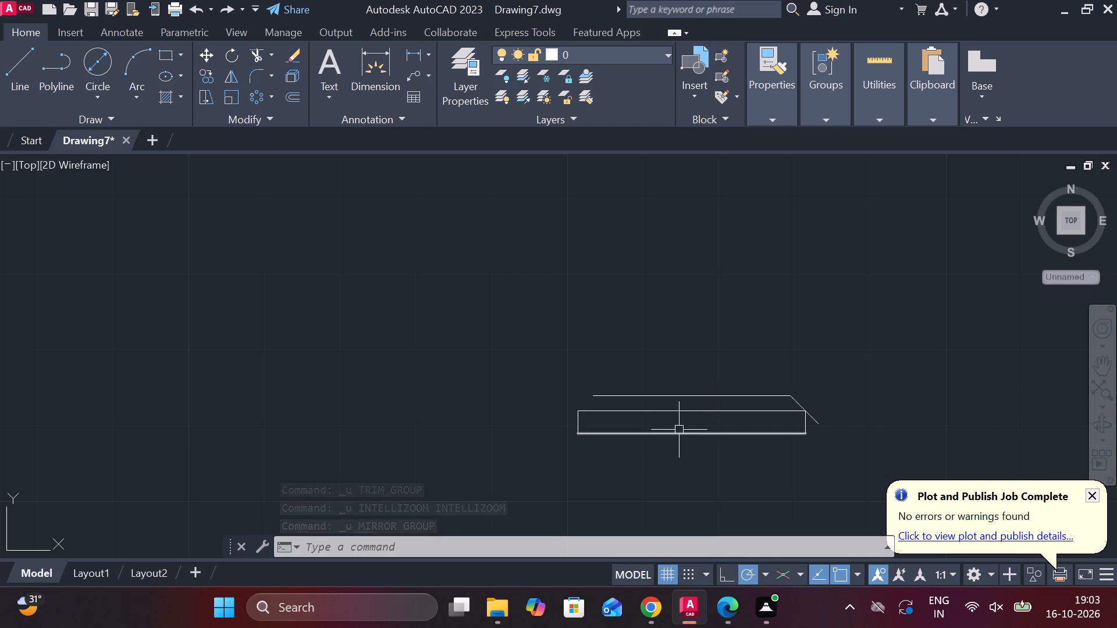
# Mirror the right sloped line about the vertical axis through the midpoint of the profile's uppermost horizontal line, keeping the source line.
pyautogui.click(822, 424)
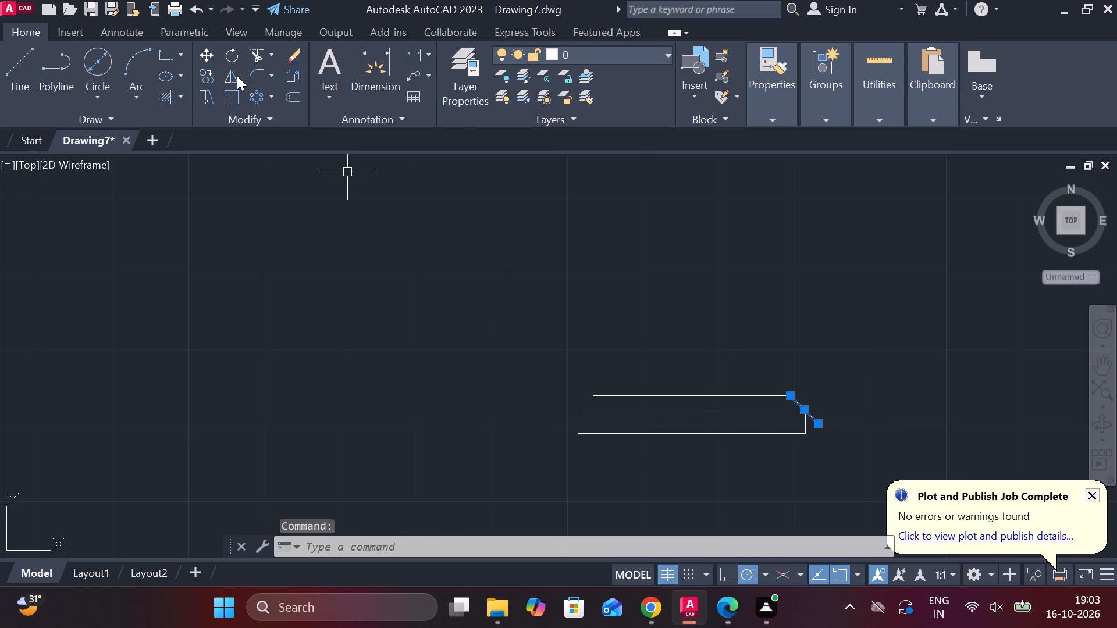
pyautogui.click(237, 76)
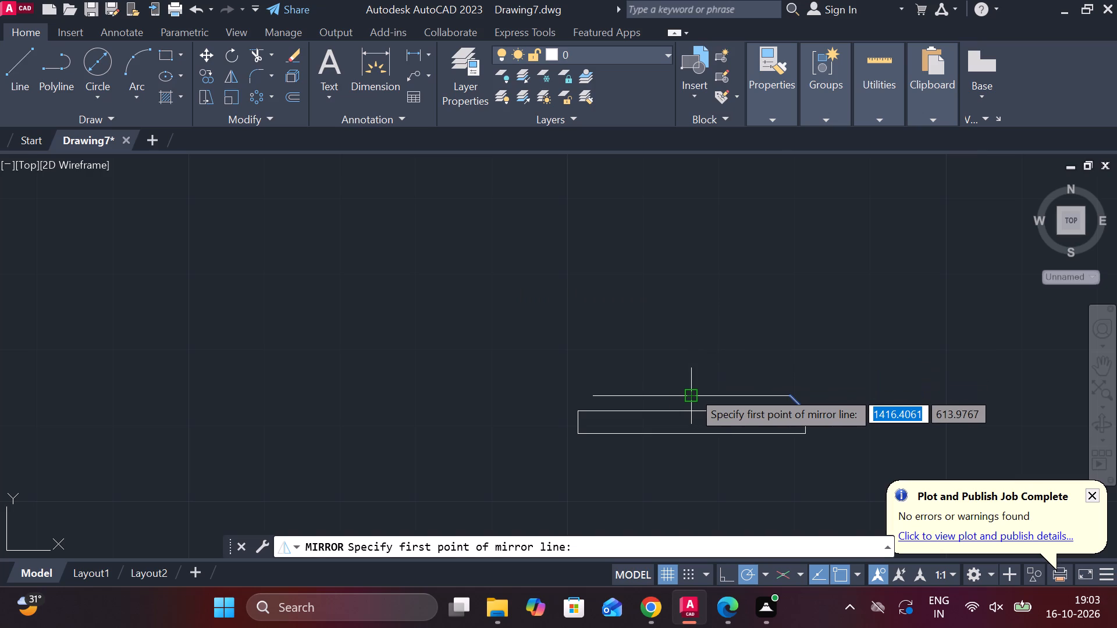
pyautogui.click(692, 391)
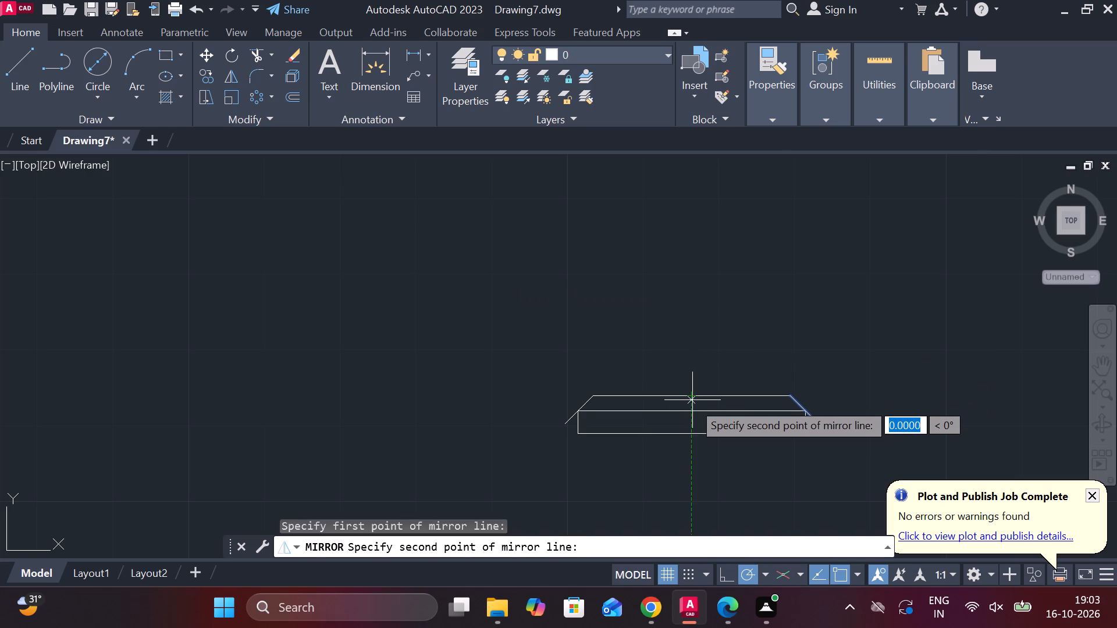
pyautogui.click(692, 406)
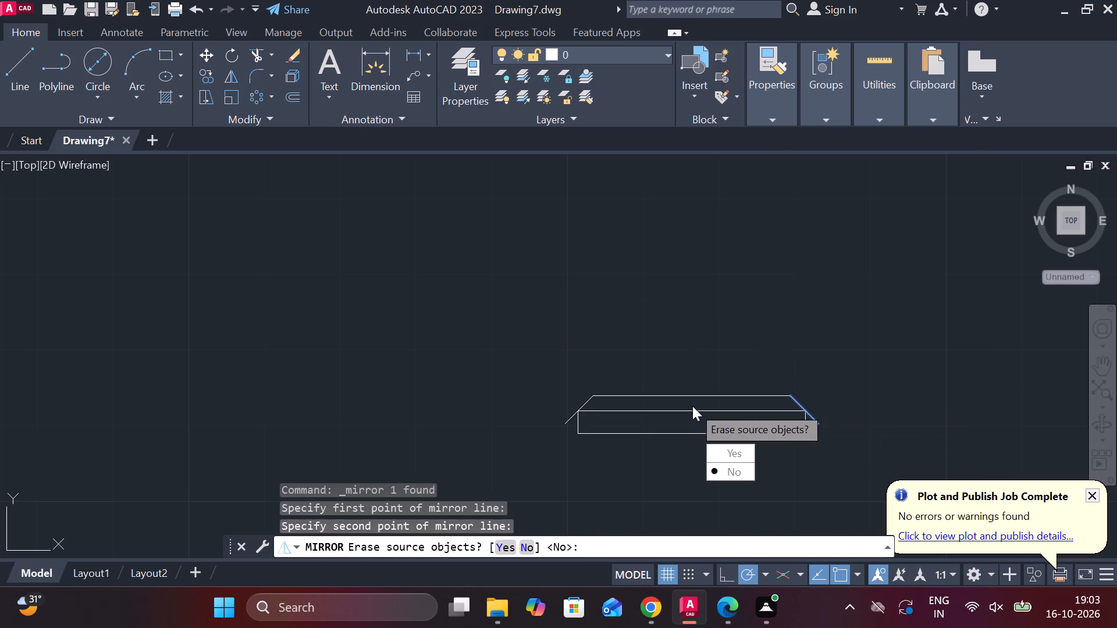
pyautogui.moveTo(739, 472); pyautogui.dragTo(692, 406)
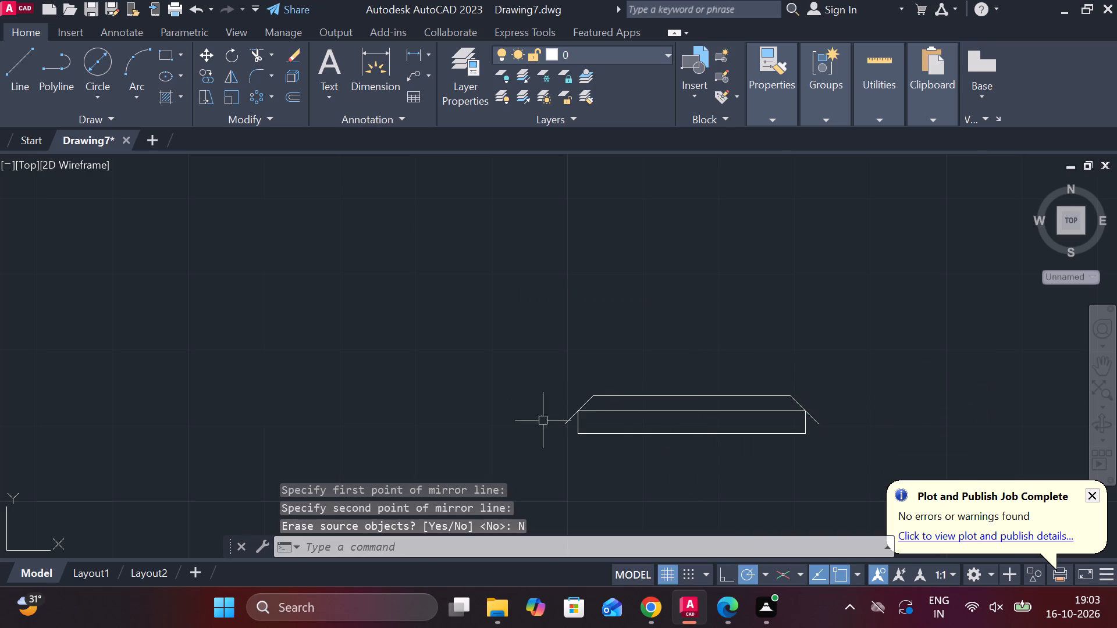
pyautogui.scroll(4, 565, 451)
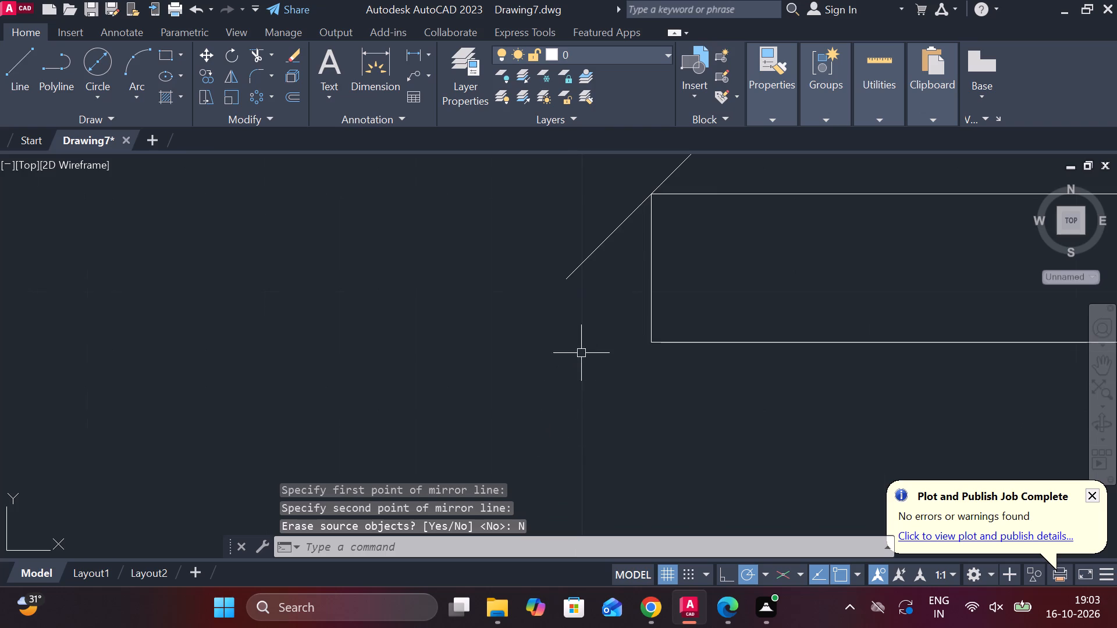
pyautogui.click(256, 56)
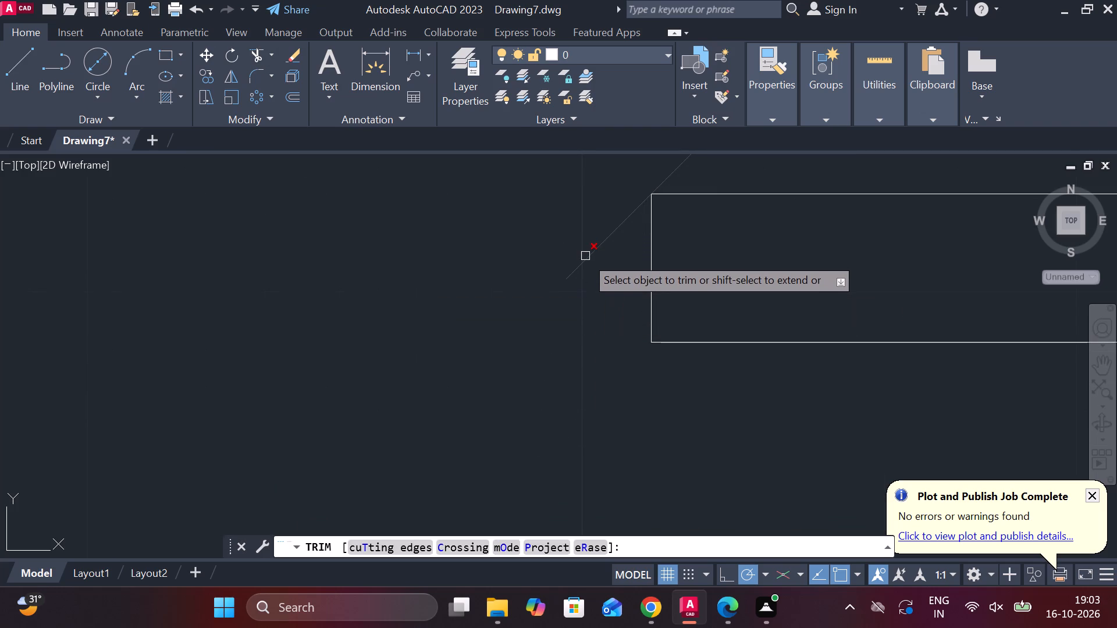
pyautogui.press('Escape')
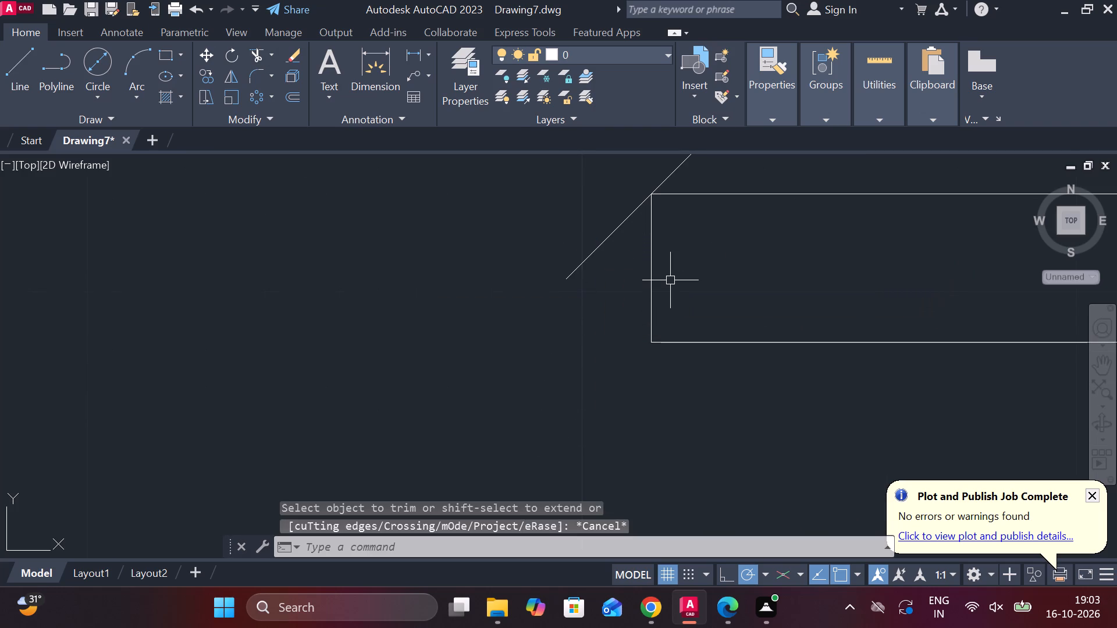
# Examine how the mirrored left sloped line and the right sloped line meet the rectangle's top corners.
pyautogui.scroll(5, 671, 192)
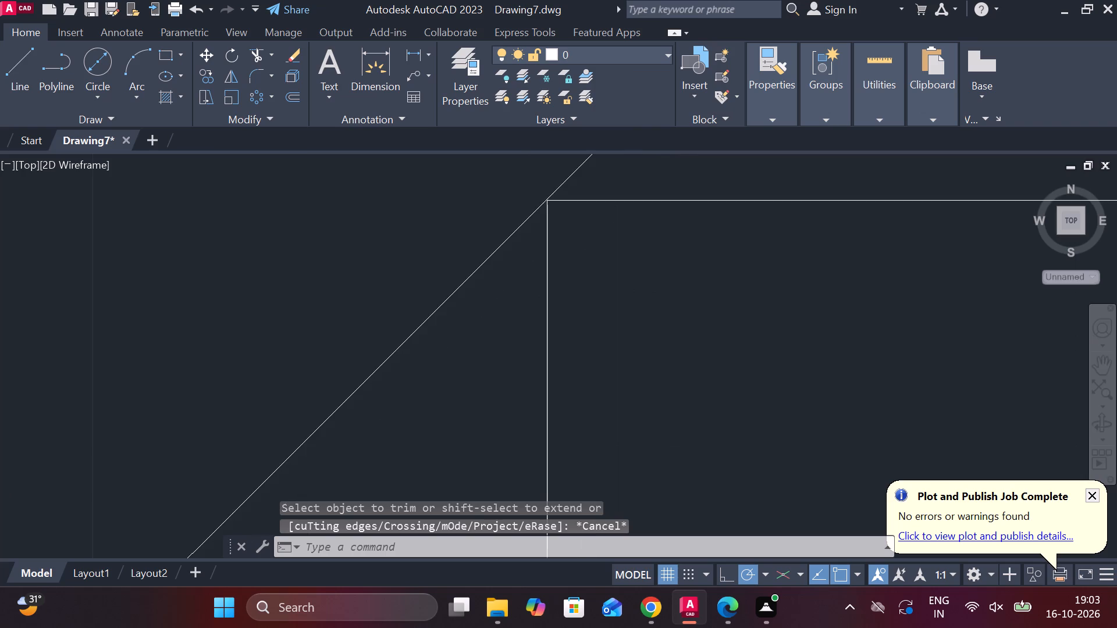
pyautogui.scroll(5, 455, 198)
pyautogui.scroll(-8, 455, 198)
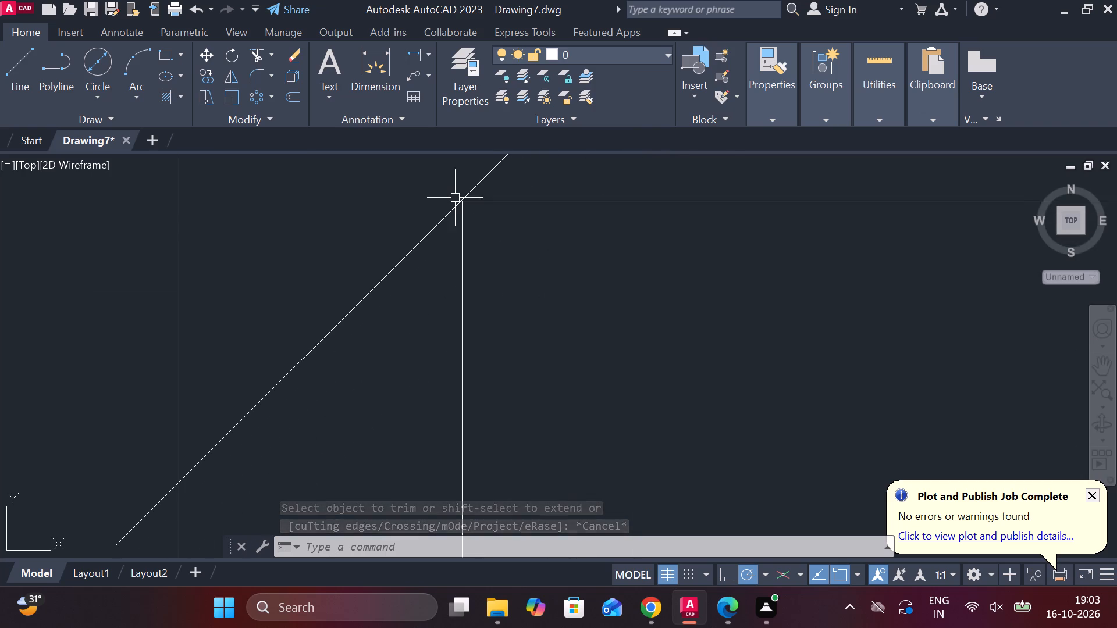
pyautogui.scroll(-5, 455, 198)
pyautogui.scroll(2, 913, 198)
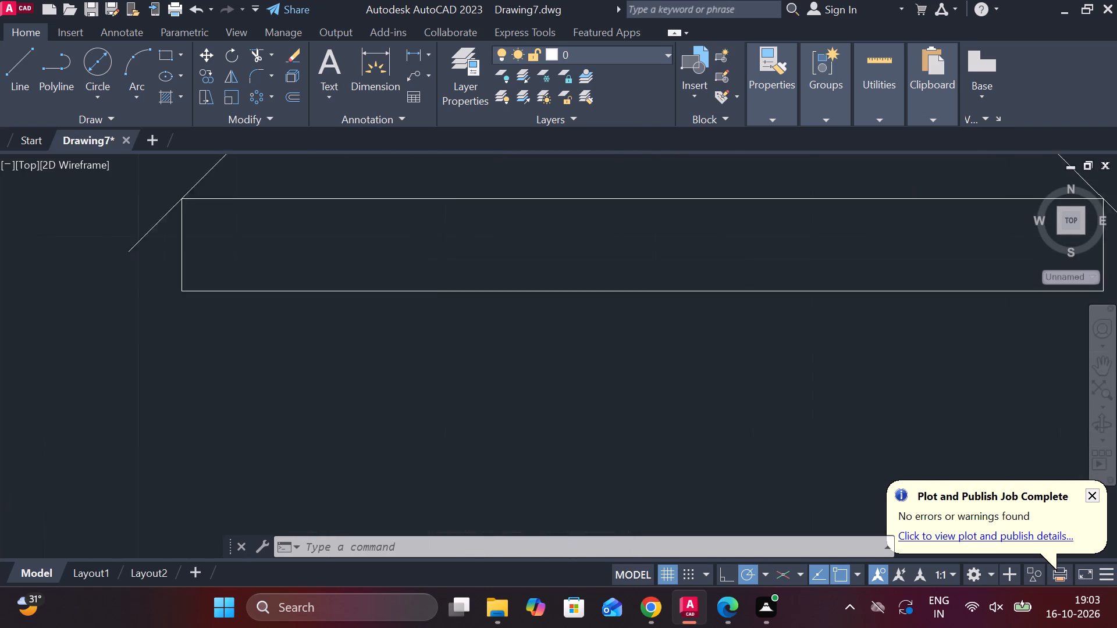
pyautogui.scroll(1, 913, 198)
pyautogui.scroll(-5, 913, 198)
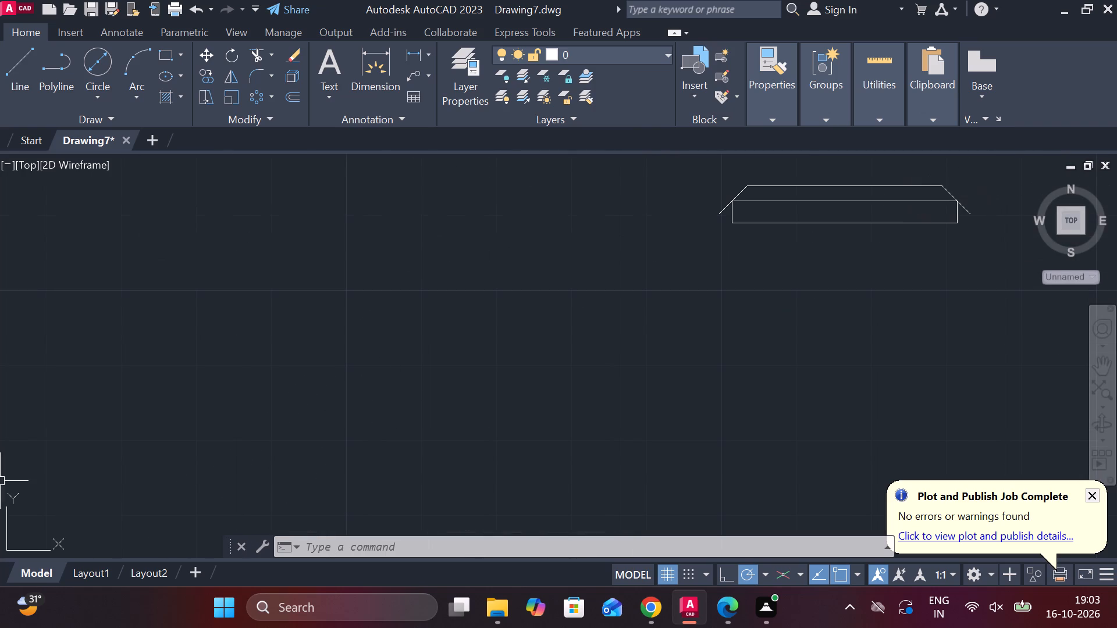
pyautogui.scroll(-3, 5, 468)
pyautogui.scroll(-2, 628, 365)
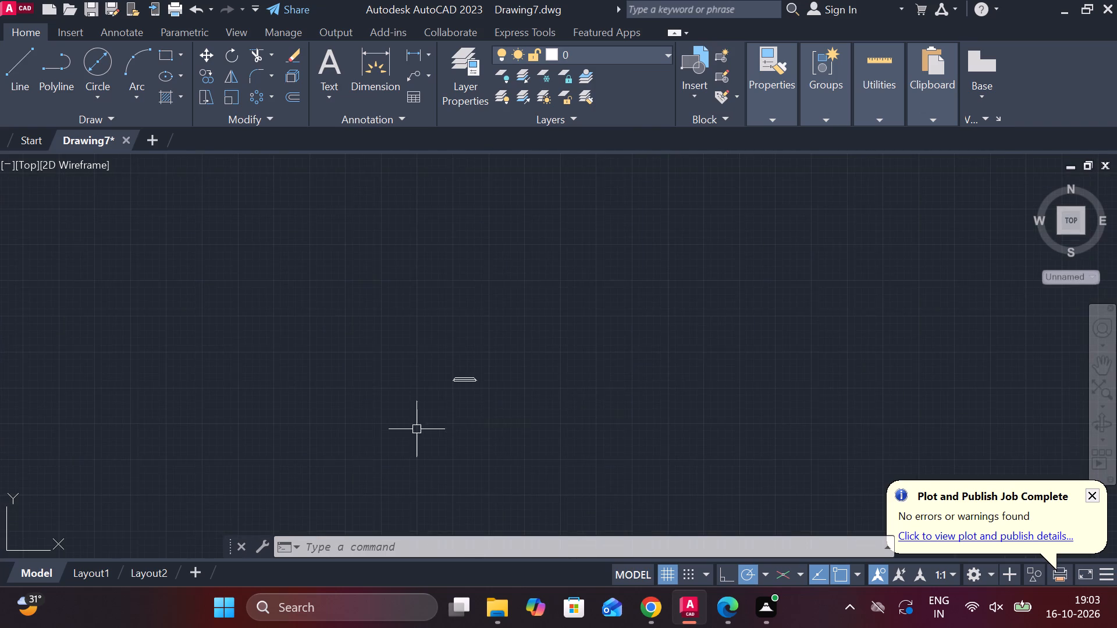
pyautogui.scroll(5, 434, 397)
pyautogui.scroll(-2, 436, 393)
pyautogui.scroll(2, 571, 332)
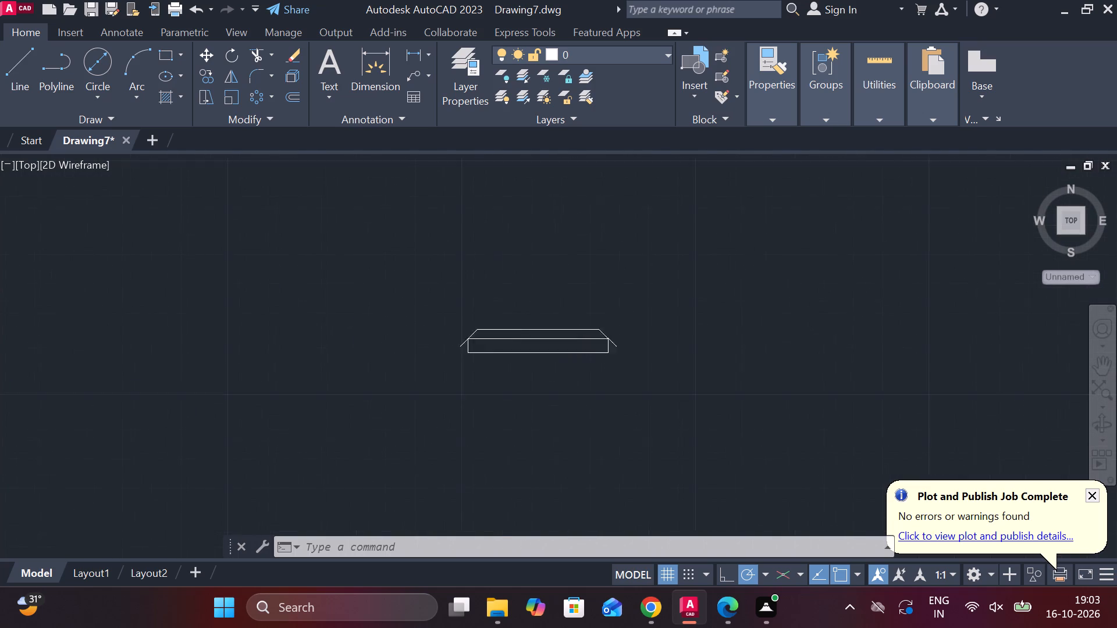
pyautogui.scroll(2, 571, 332)
pyautogui.scroll(4, 727, 365)
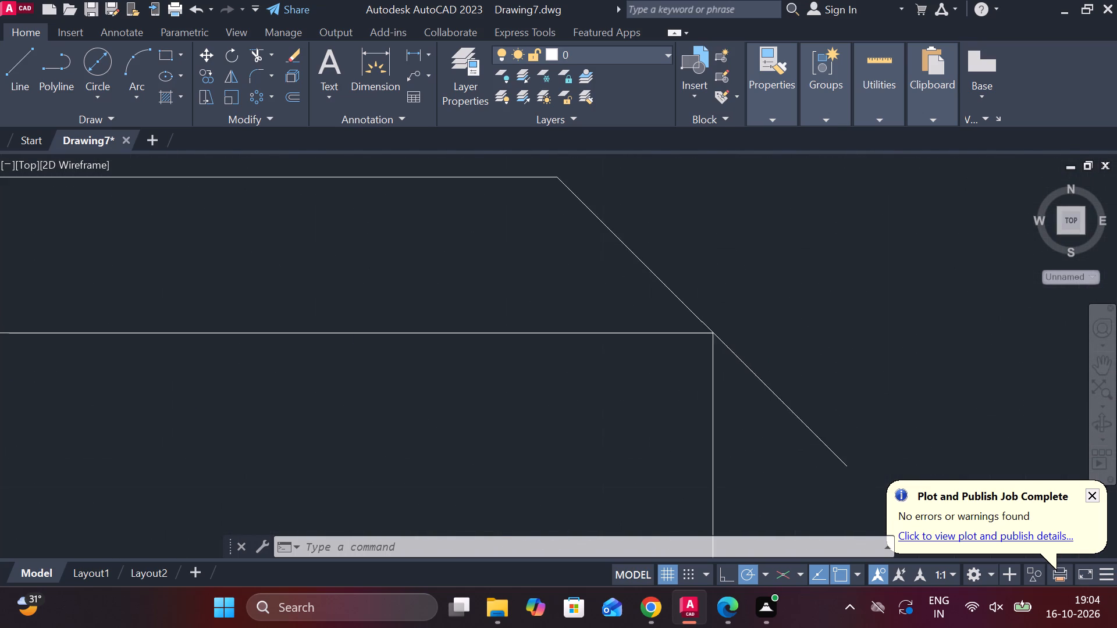
pyautogui.scroll(5, 698, 334)
pyautogui.scroll(-2, 698, 334)
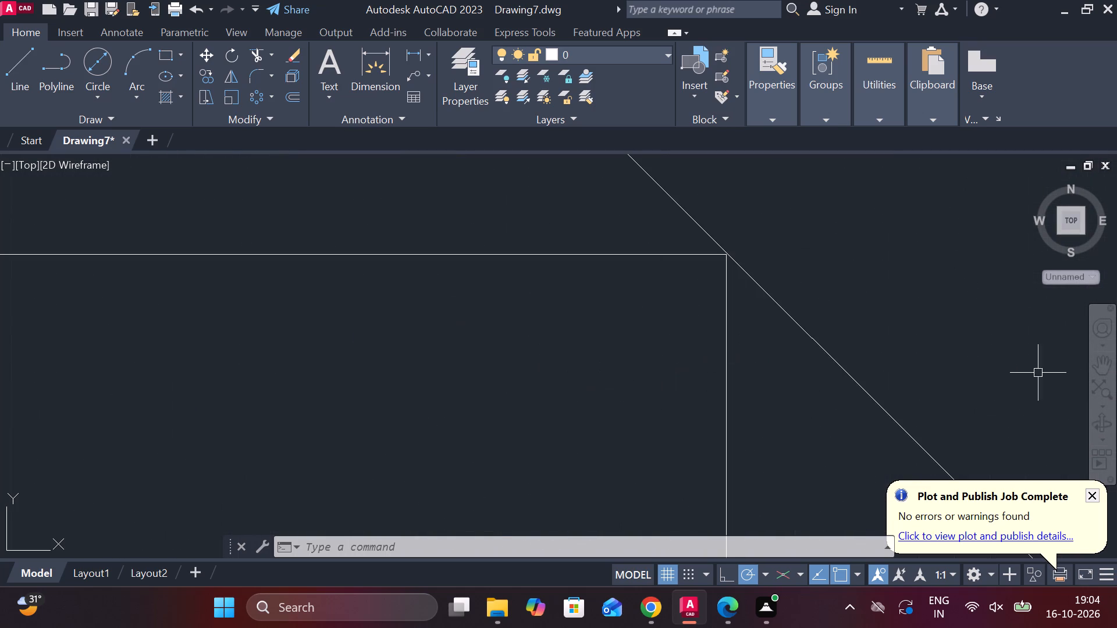
# Examine closely how the right sloped line meets the rectangle's top-right corner.
pyautogui.click(255, 56)
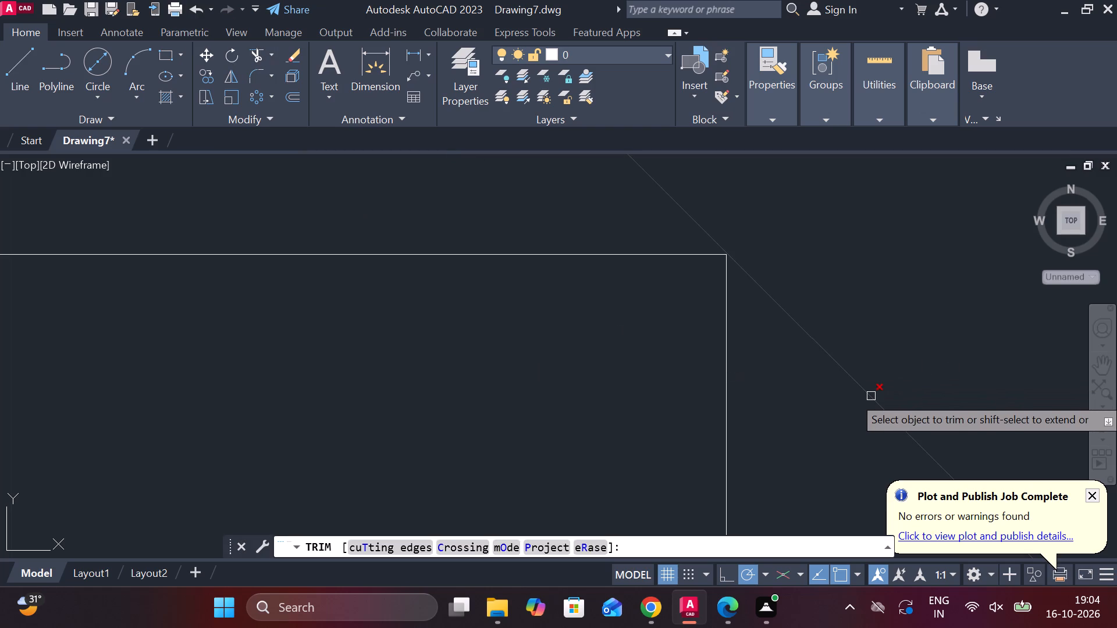
pyautogui.scroll(-3, 871, 396)
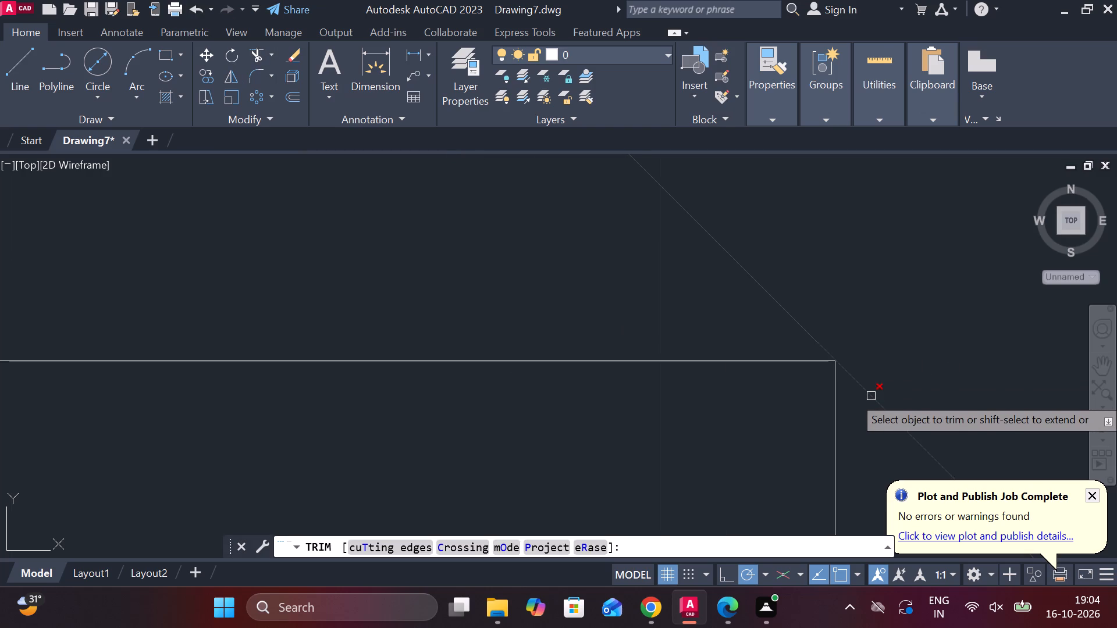
pyautogui.scroll(-1, 871, 396)
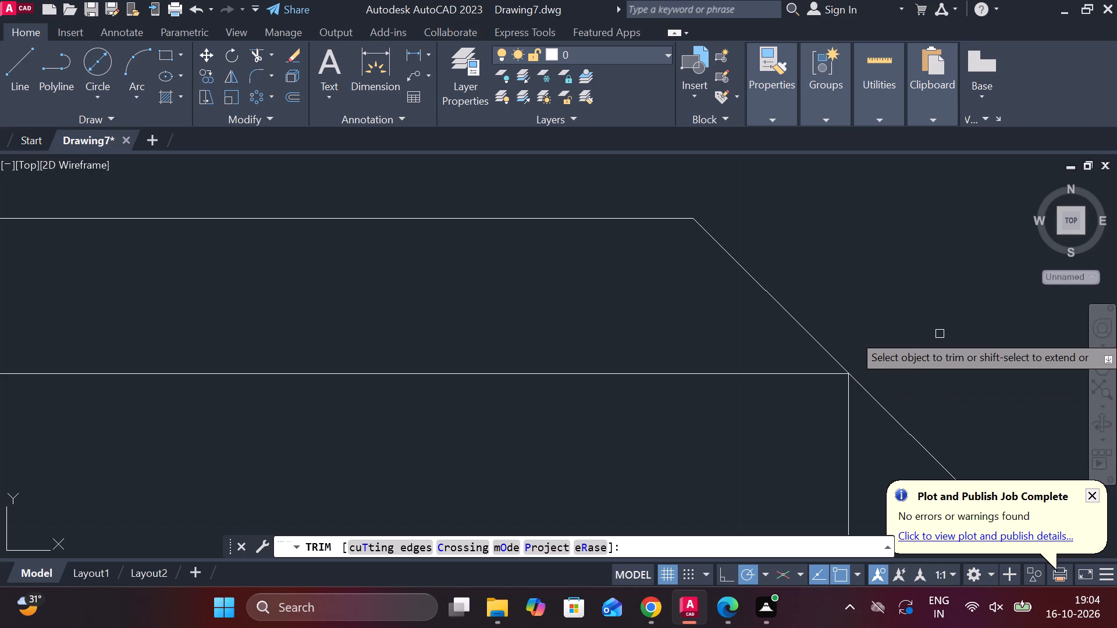
pyautogui.scroll(-4, 943, 362)
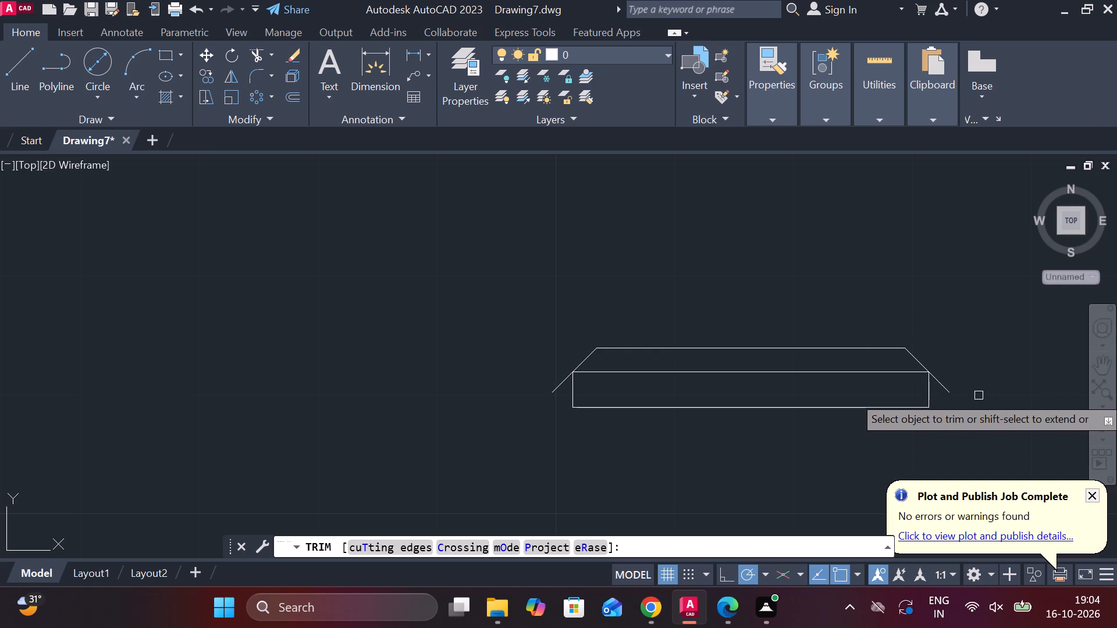
pyautogui.scroll(3, 979, 395)
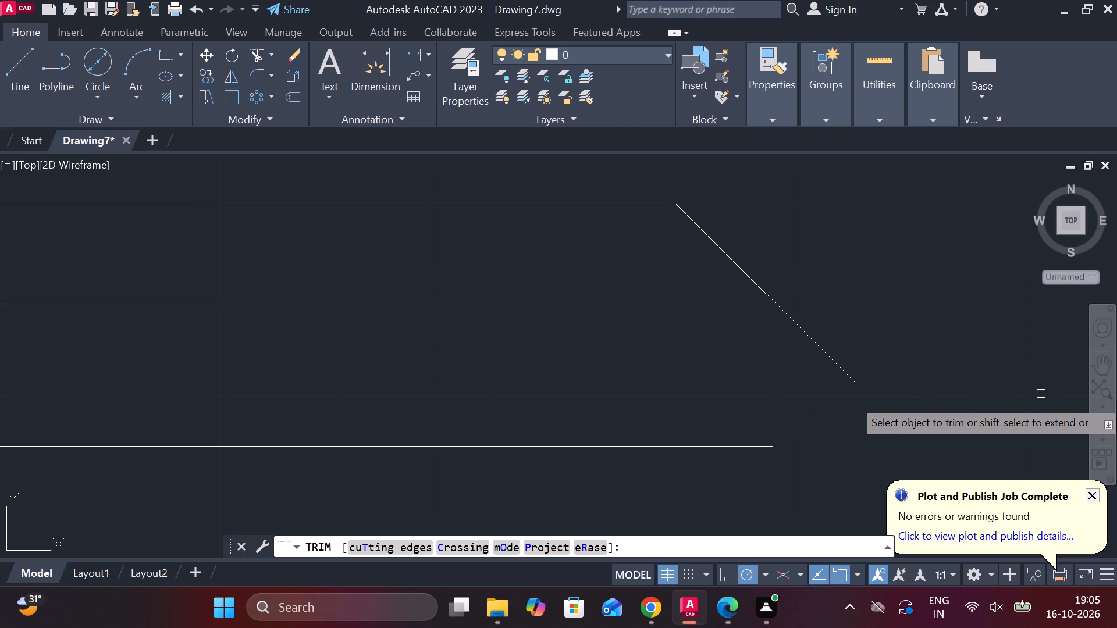
pyautogui.scroll(1, 753, 327)
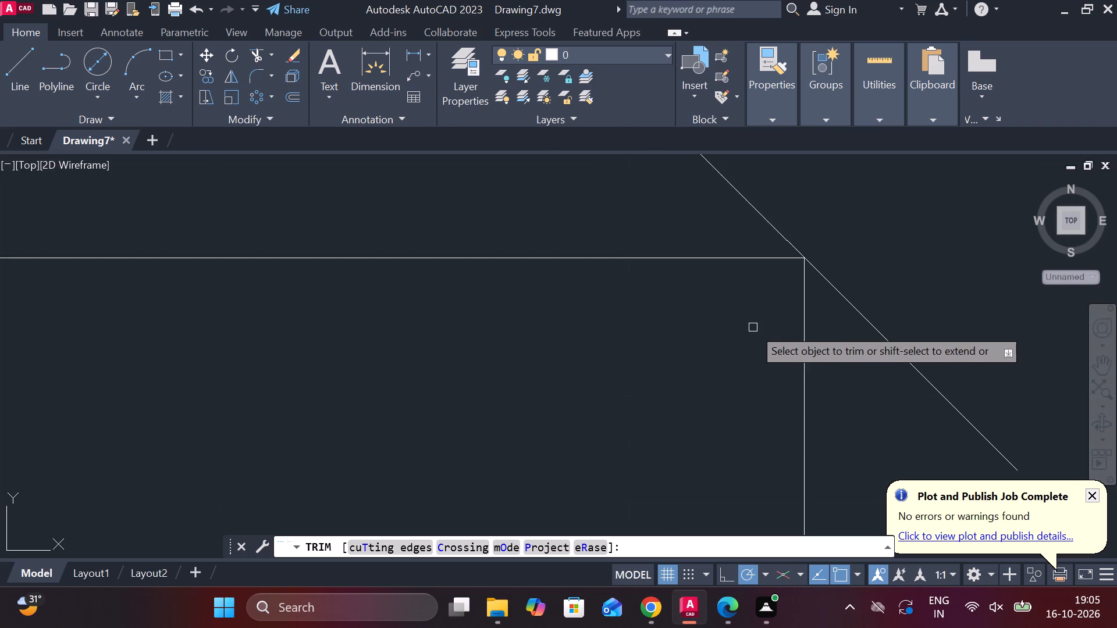
pyautogui.scroll(2, 753, 327)
pyautogui.scroll(2, 834, 194)
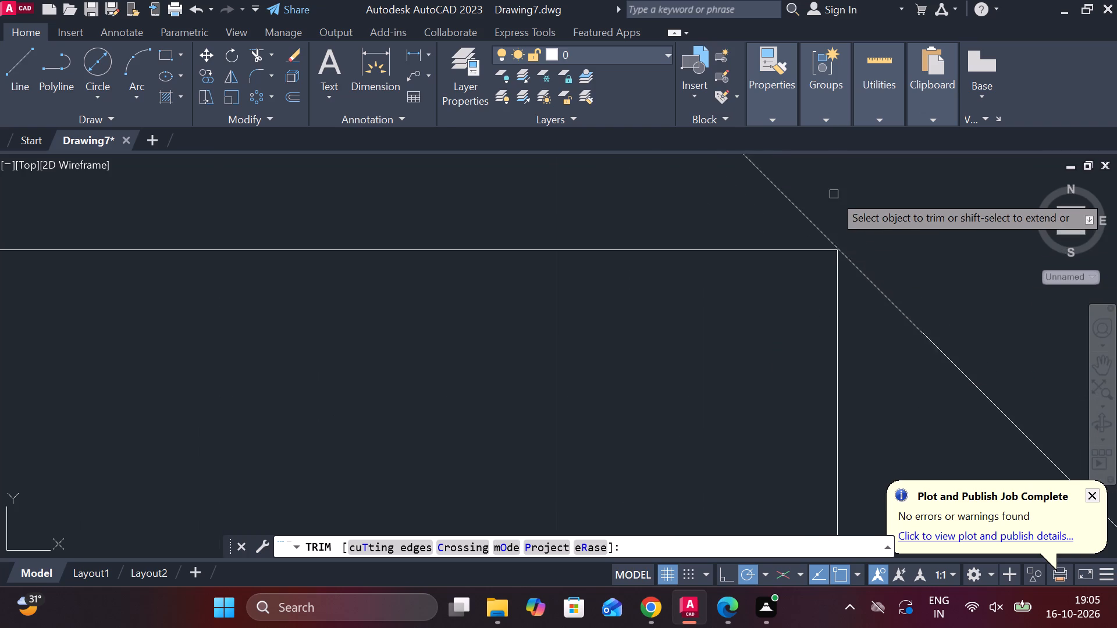
pyautogui.scroll(2, 834, 194)
pyautogui.scroll(3, 853, 384)
pyautogui.scroll(-3, 853, 384)
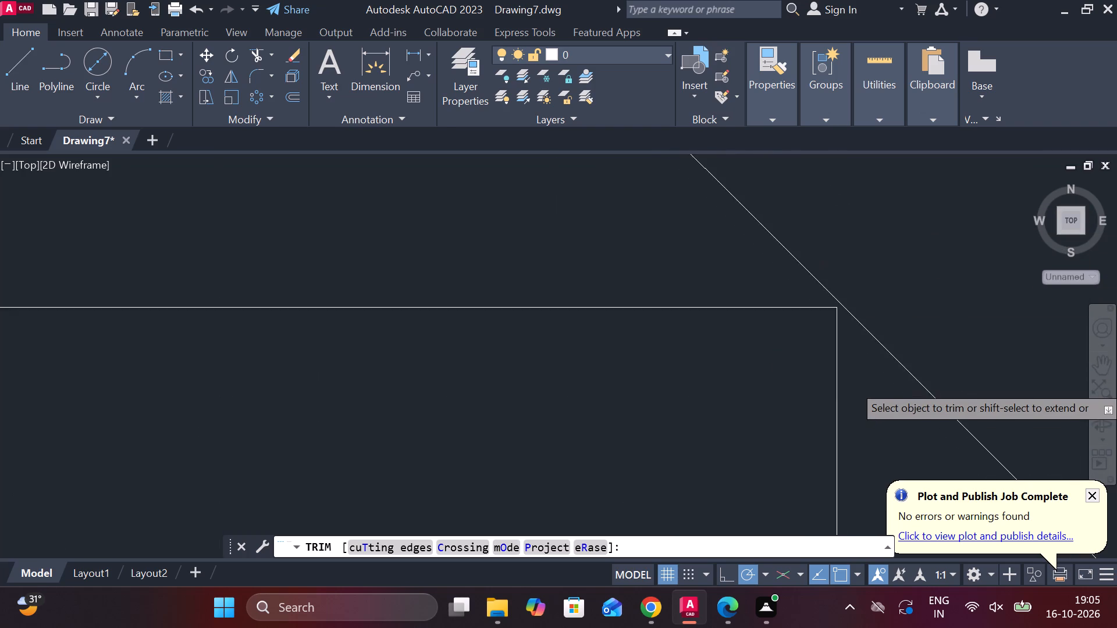
pyautogui.scroll(-1, 853, 384)
pyautogui.scroll(4, 870, 348)
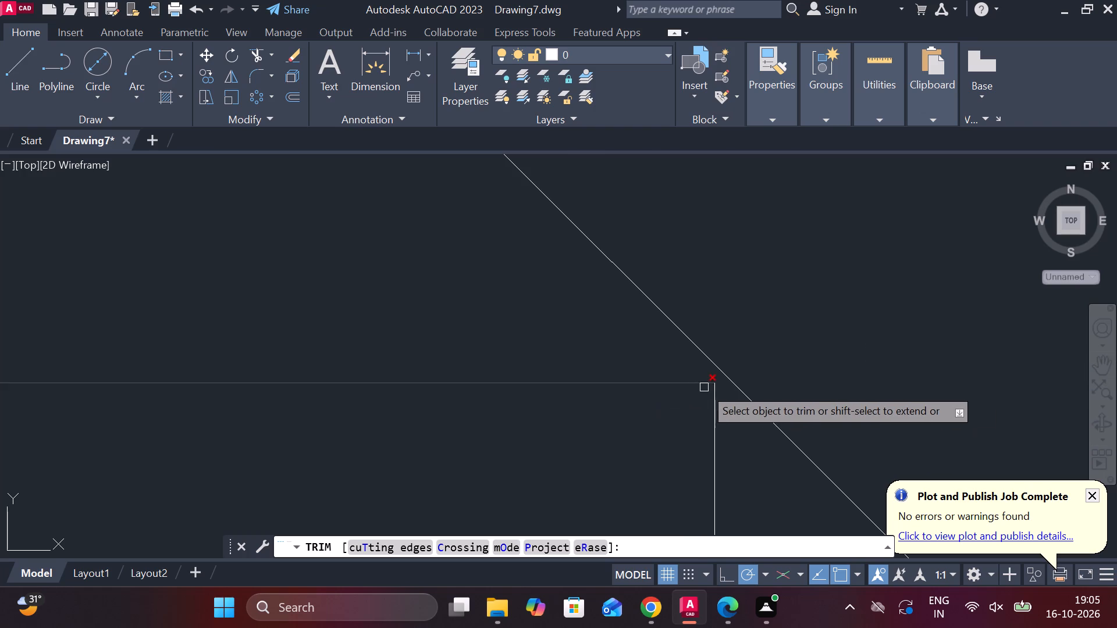
pyautogui.scroll(1, 733, 381)
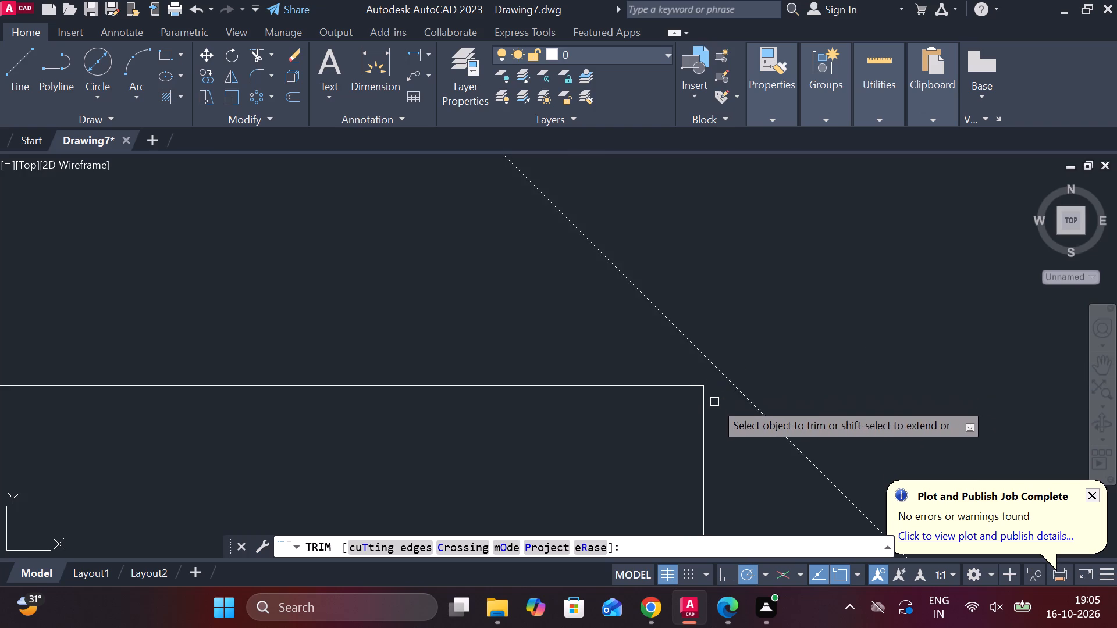
pyautogui.scroll(-5, 726, 426)
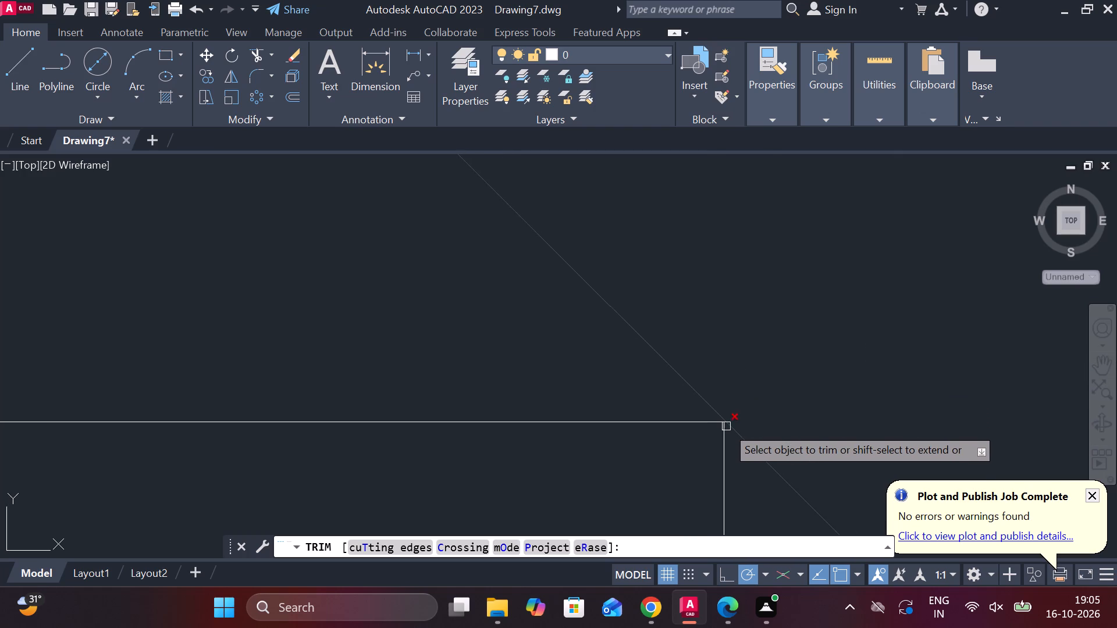
pyautogui.scroll(-6, 766, 370)
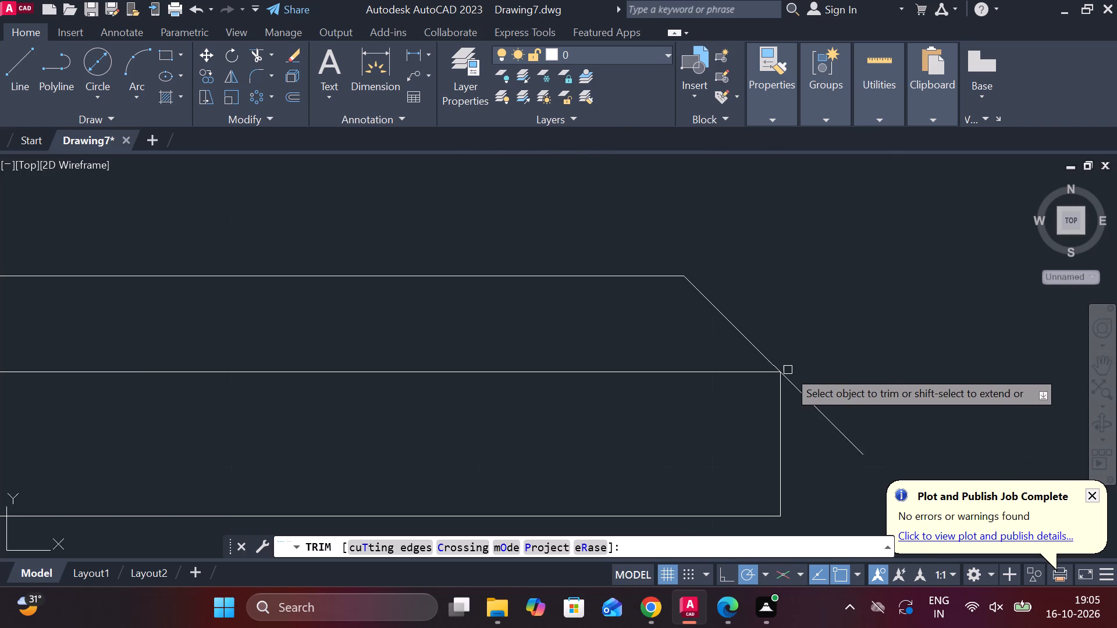
pyautogui.scroll(-1, 788, 370)
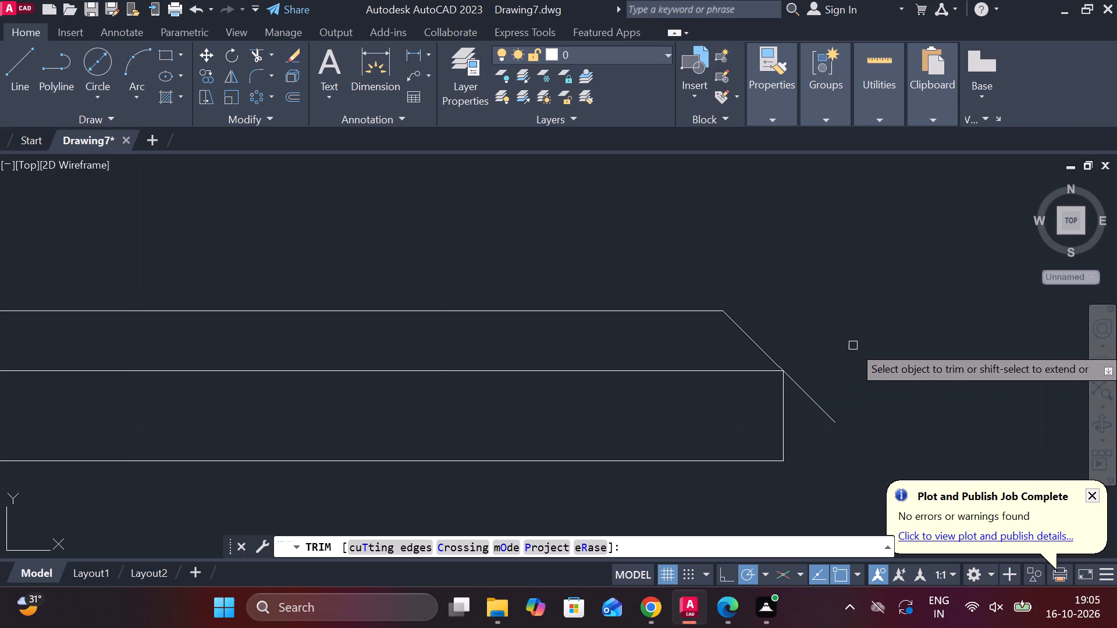
pyautogui.scroll(-3, 456, 247)
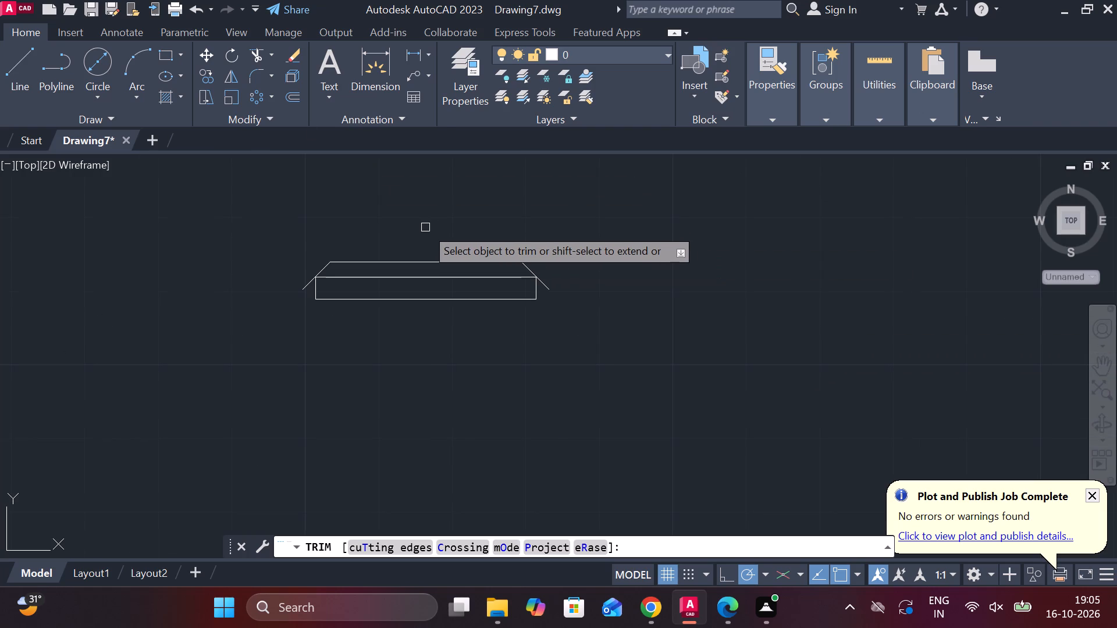
pyautogui.press('Escape')
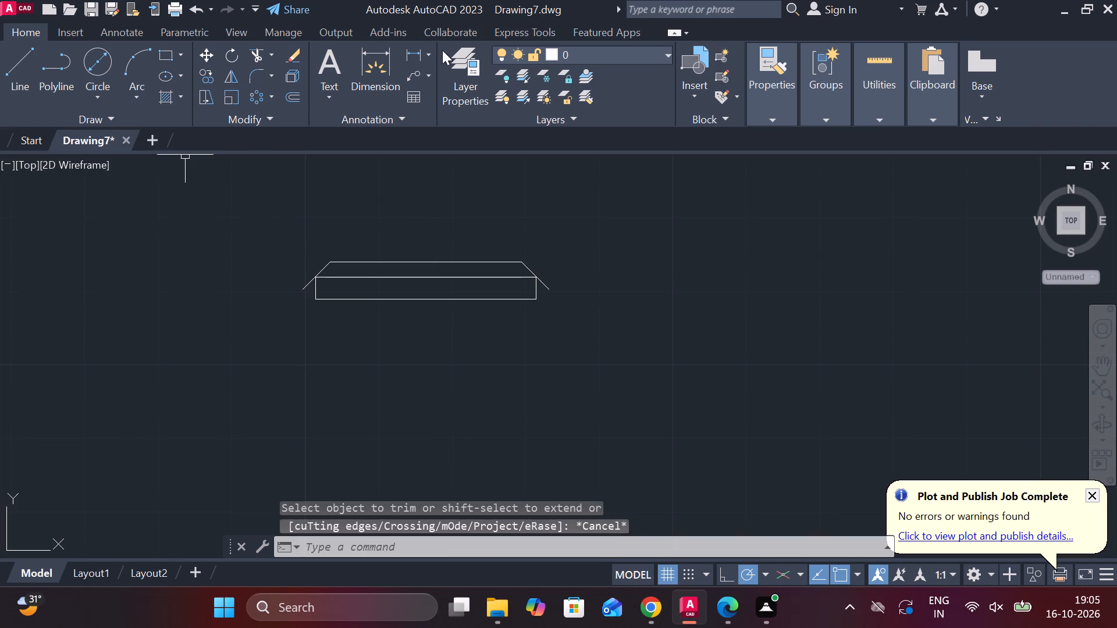
# Measure the length of the profile's uppermost horizontal line with a linear dimension preview, without placing the dimension.
pyautogui.click(414, 51)
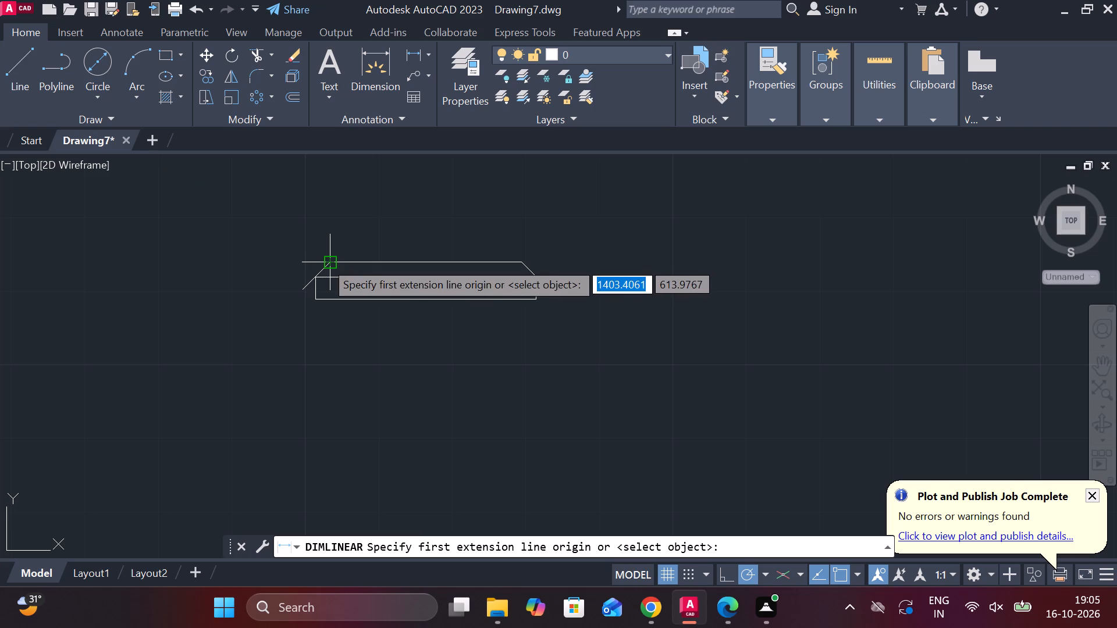
pyautogui.click(325, 261)
pyautogui.click(517, 265)
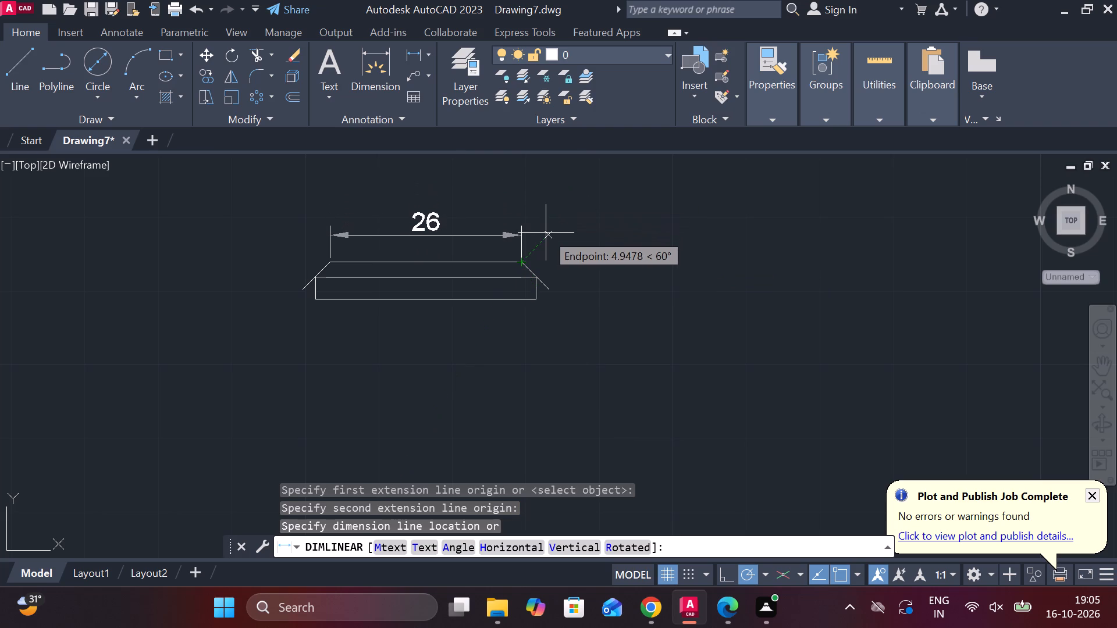
pyautogui.press('Escape')
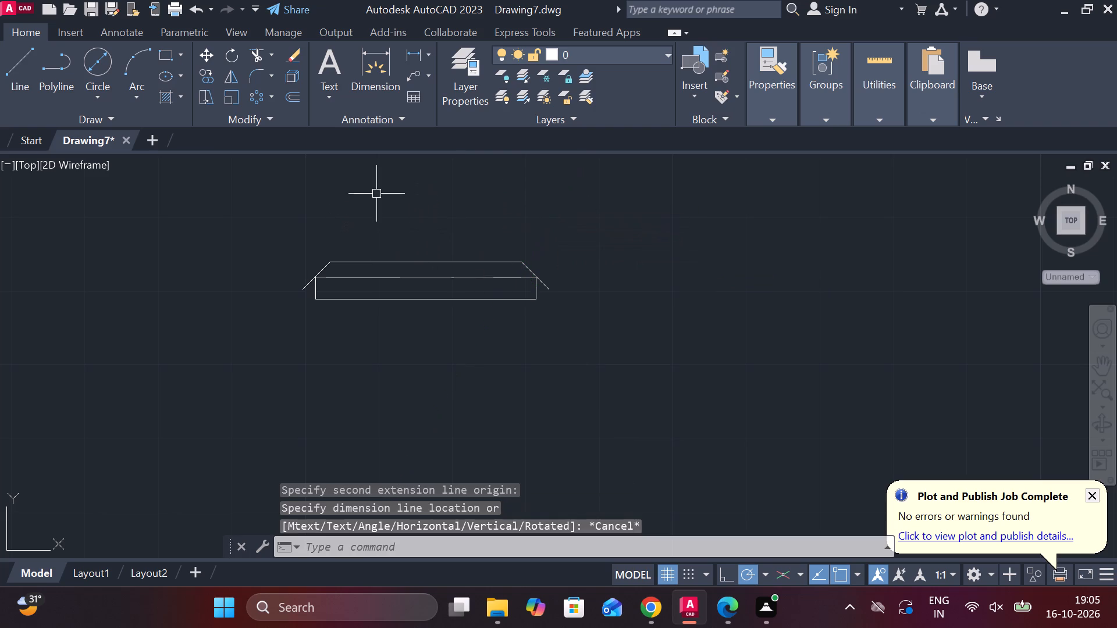
# Examine closely how the left sloped line meets the rectangle's top-left corner, and review the whole profile.
pyautogui.scroll(4, 370, 271)
pyautogui.scroll(1, 140, 314)
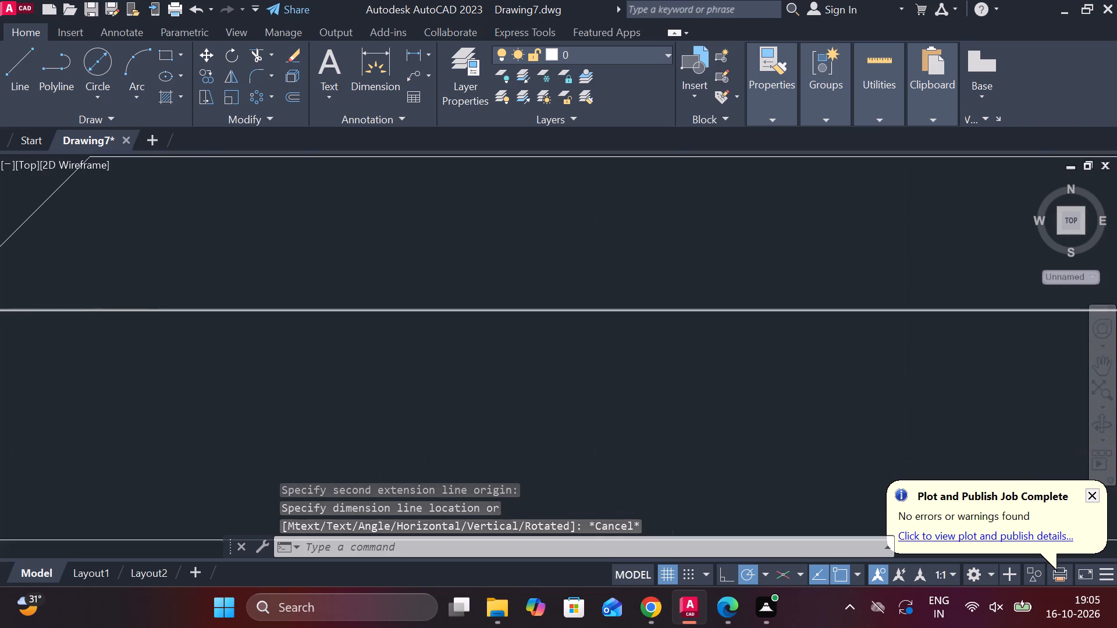
pyautogui.scroll(3, 108, 311)
pyautogui.scroll(-6, 108, 311)
pyautogui.scroll(4, 44, 304)
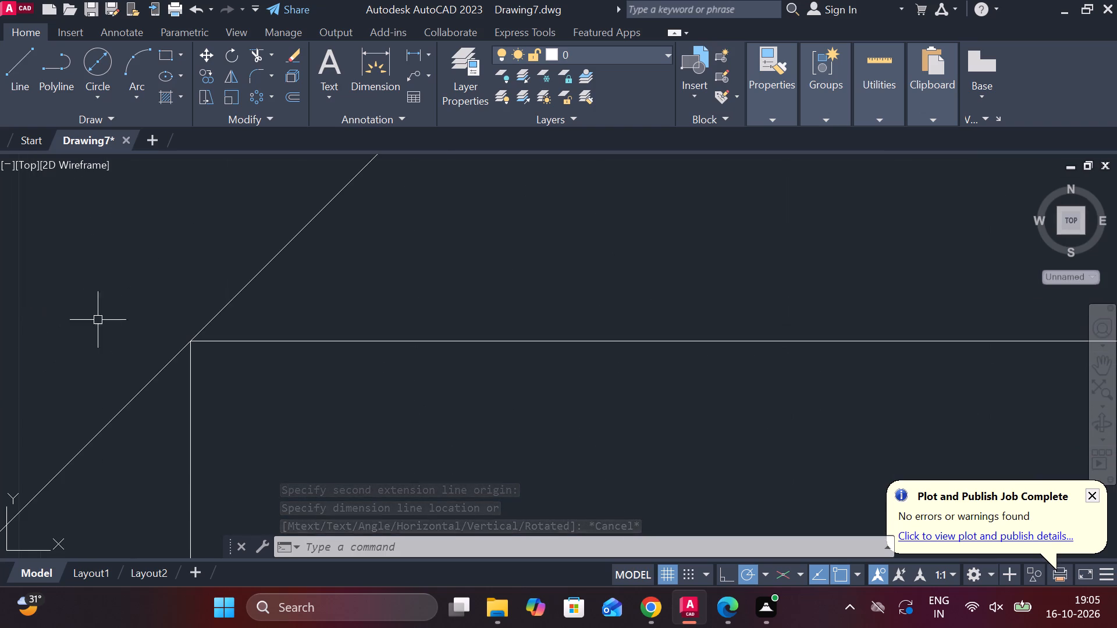
pyautogui.scroll(4, 144, 340)
pyautogui.scroll(3, 445, 389)
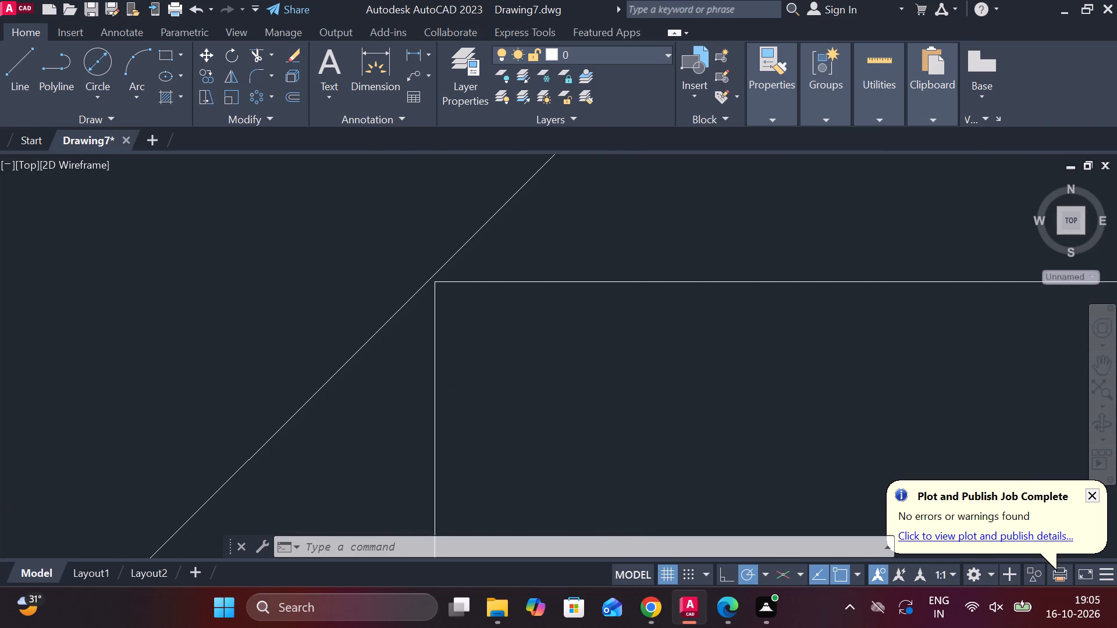
pyautogui.scroll(-5, 445, 389)
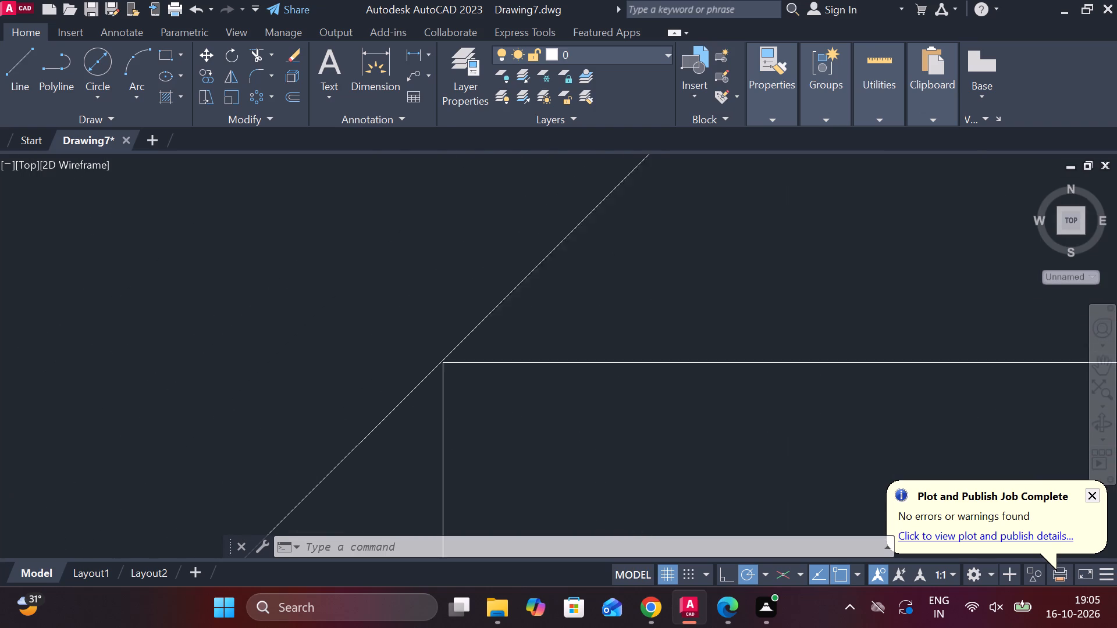
pyautogui.scroll(-4, 776, 390)
pyautogui.scroll(-3, 469, 267)
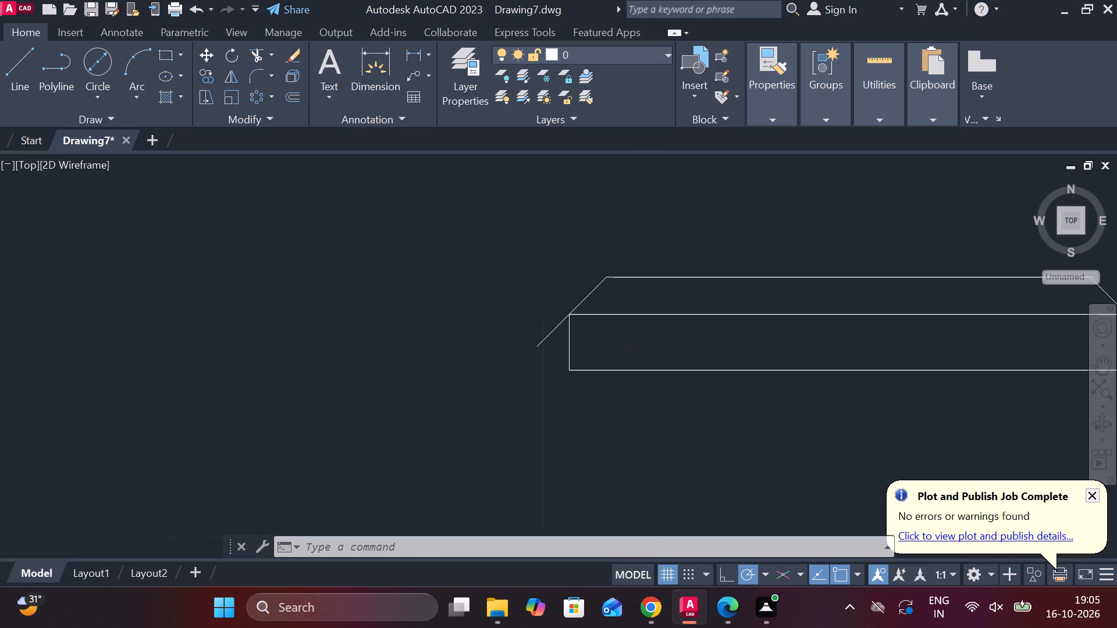
pyautogui.scroll(2, 961, 276)
pyautogui.scroll(-2, 954, 276)
pyautogui.scroll(1, 919, 276)
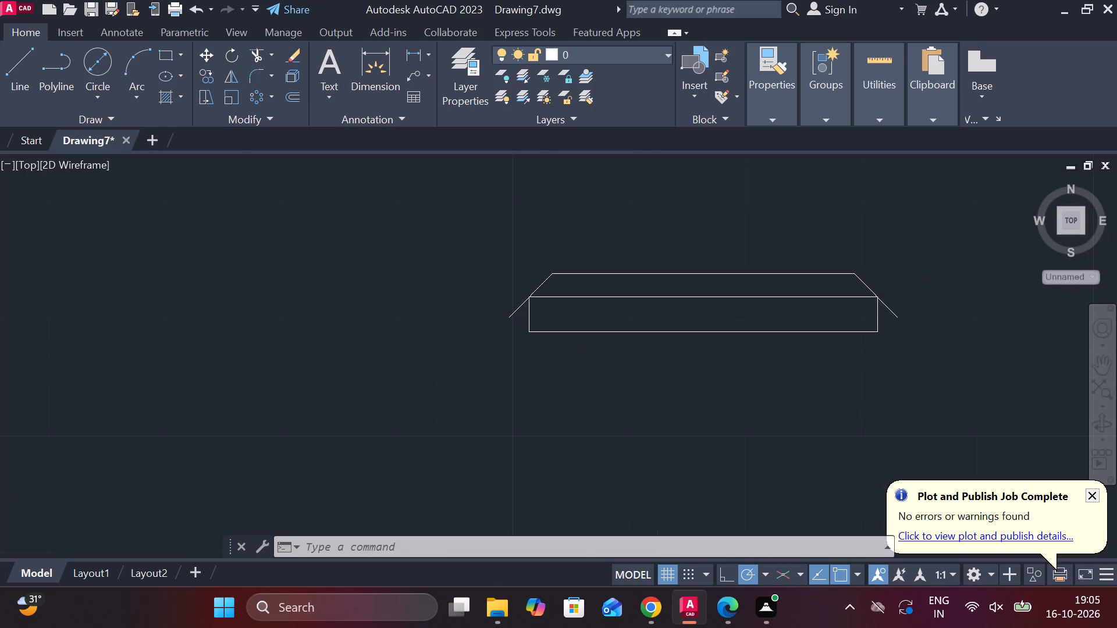
pyautogui.scroll(-2, 617, 296)
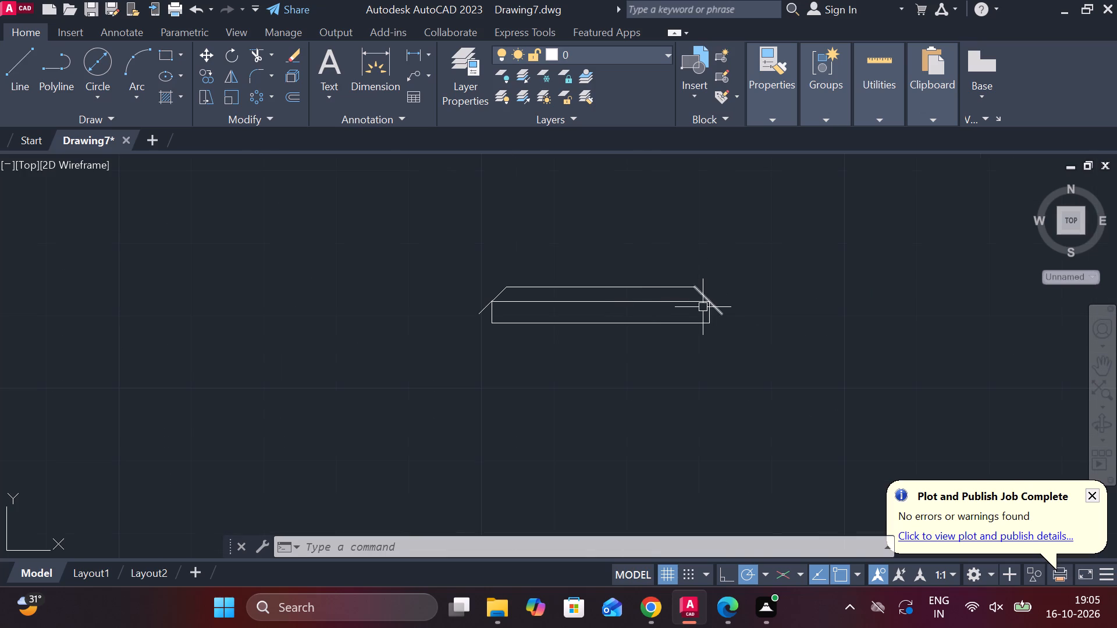
pyautogui.scroll(-1, 596, 251)
pyautogui.scroll(1, 596, 251)
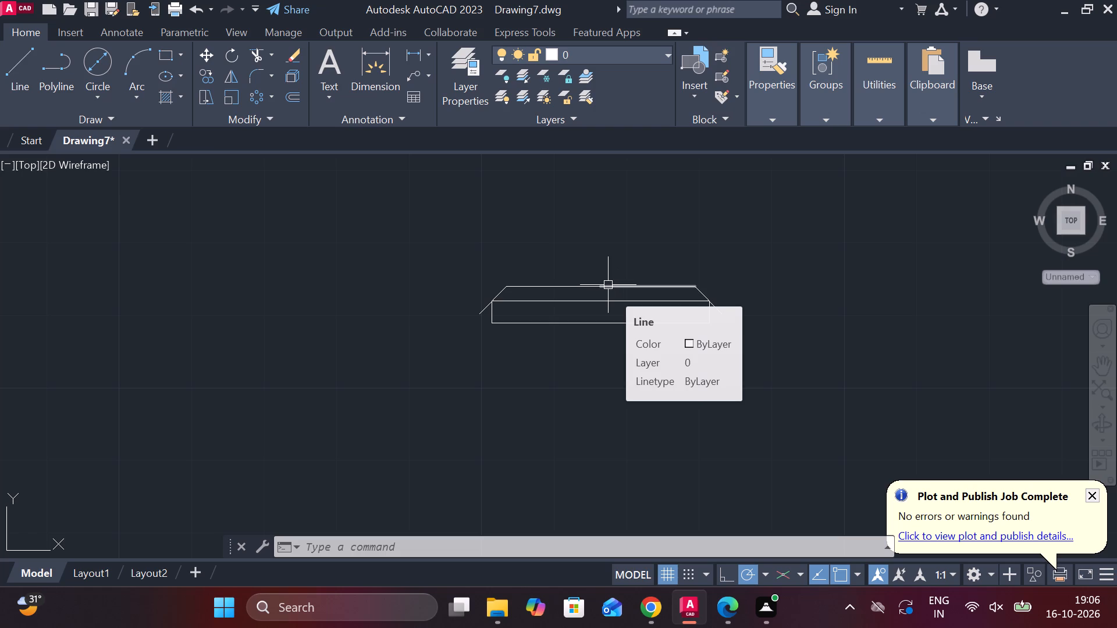
pyautogui.scroll(3, 593, 239)
pyautogui.scroll(-2, 593, 239)
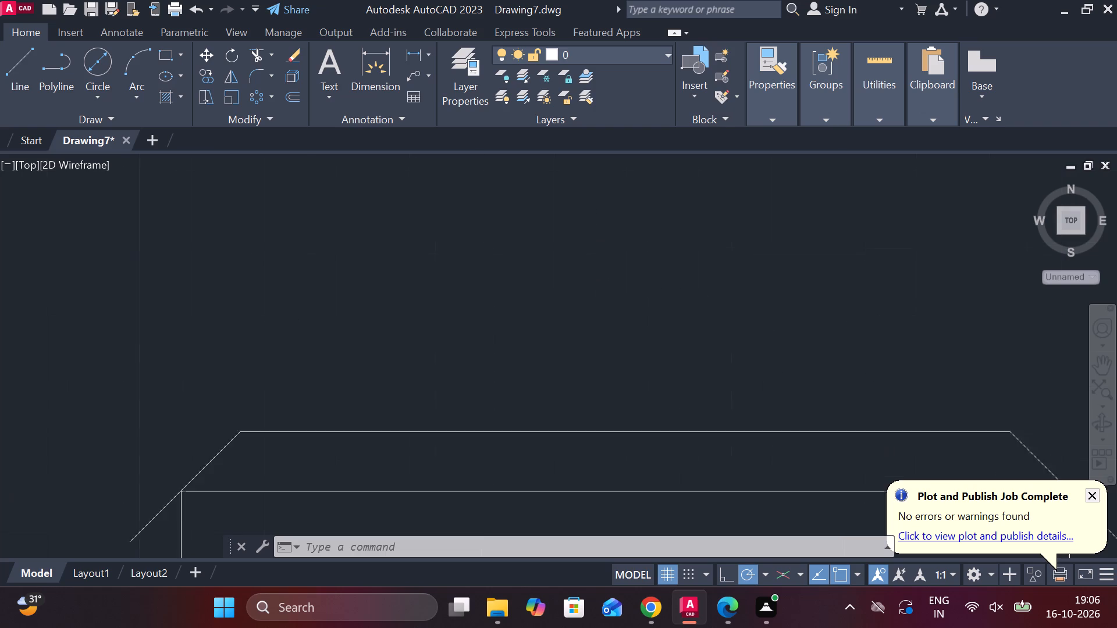
pyautogui.scroll(-2, 593, 239)
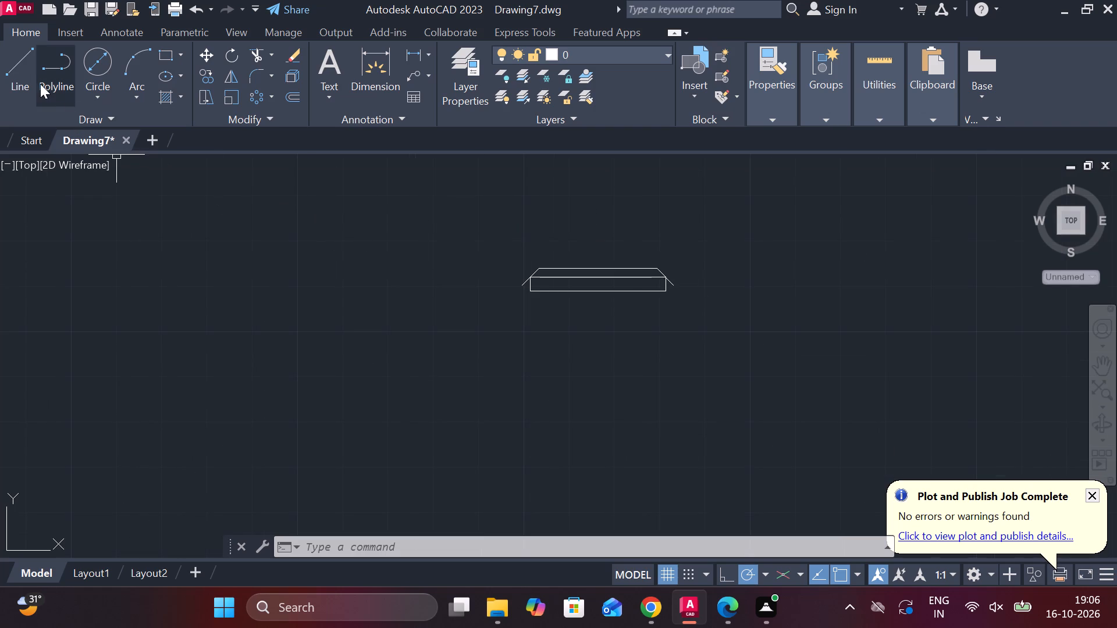
# Draw a vertical line about 70 units long, straight up from the midpoint of the rectangle's bottom edge.
pyautogui.click(31, 77)
pyautogui.scroll(3, 590, 222)
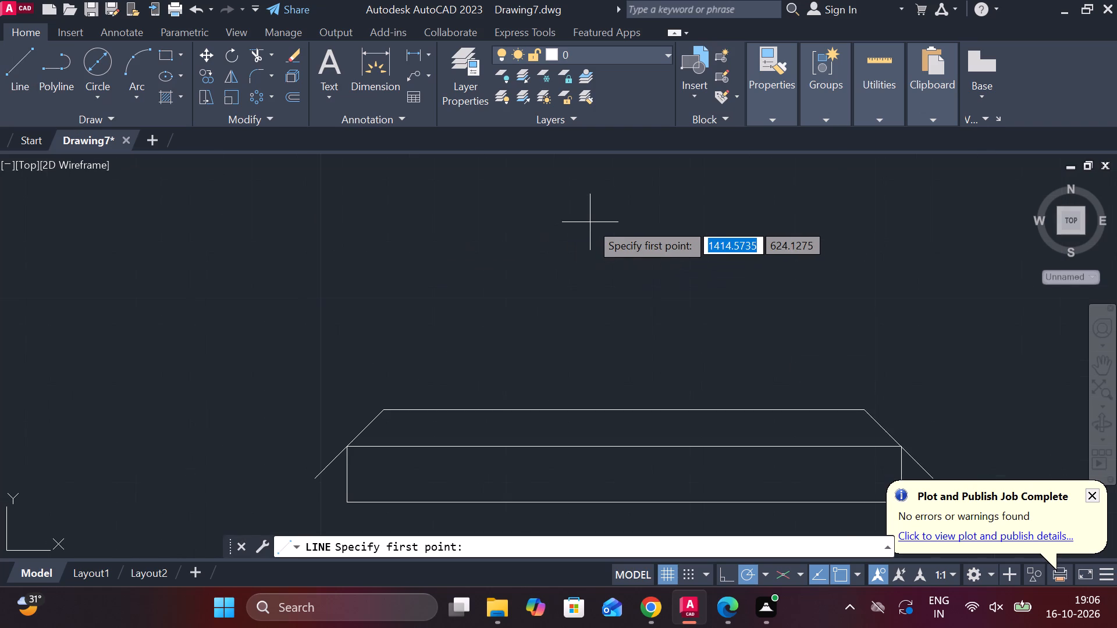
pyautogui.scroll(-2, 629, 474)
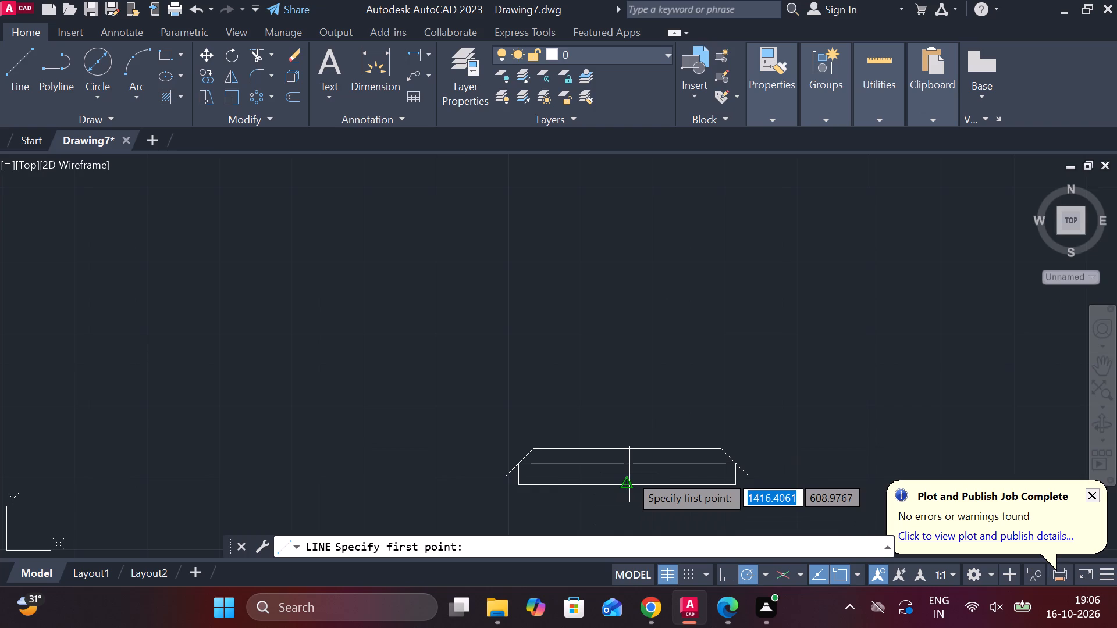
pyautogui.scroll(-1, 629, 474)
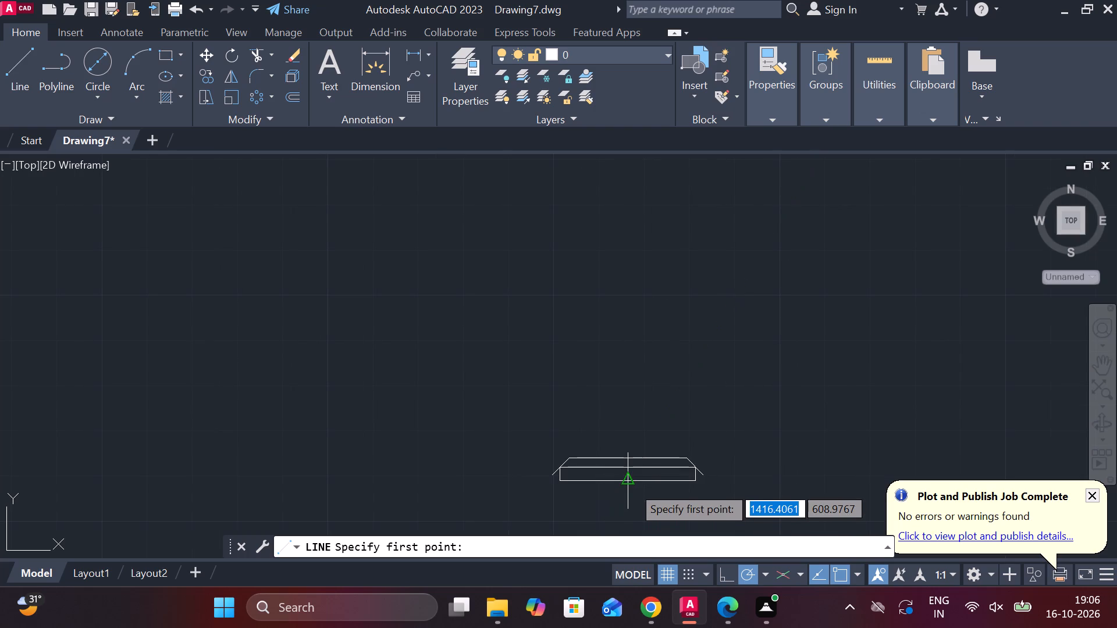
pyautogui.click(632, 483)
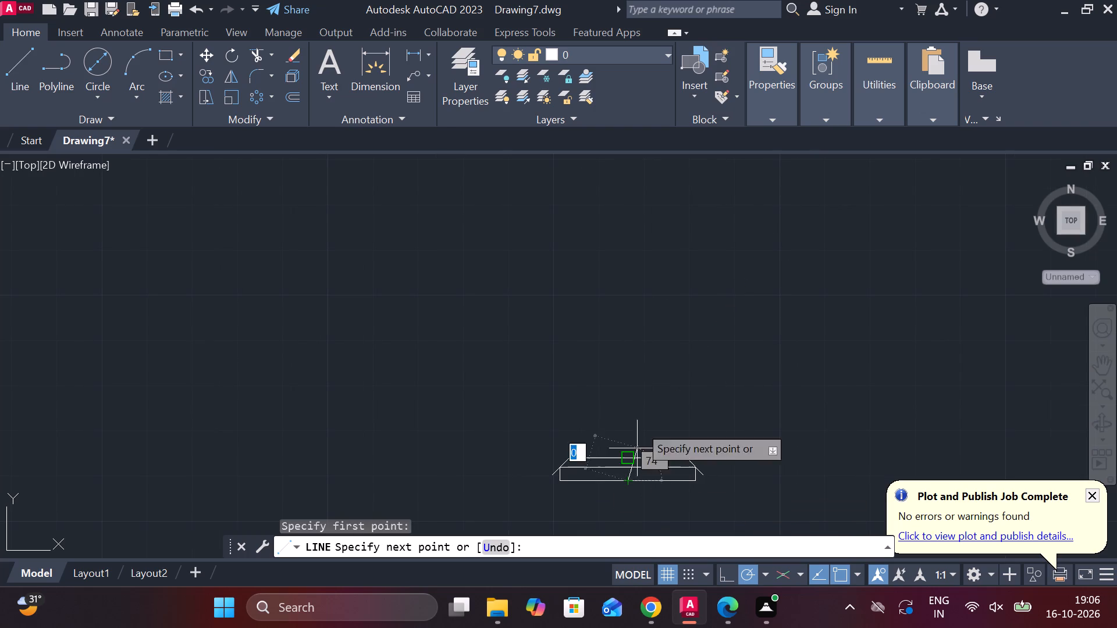
pyautogui.click(624, 166)
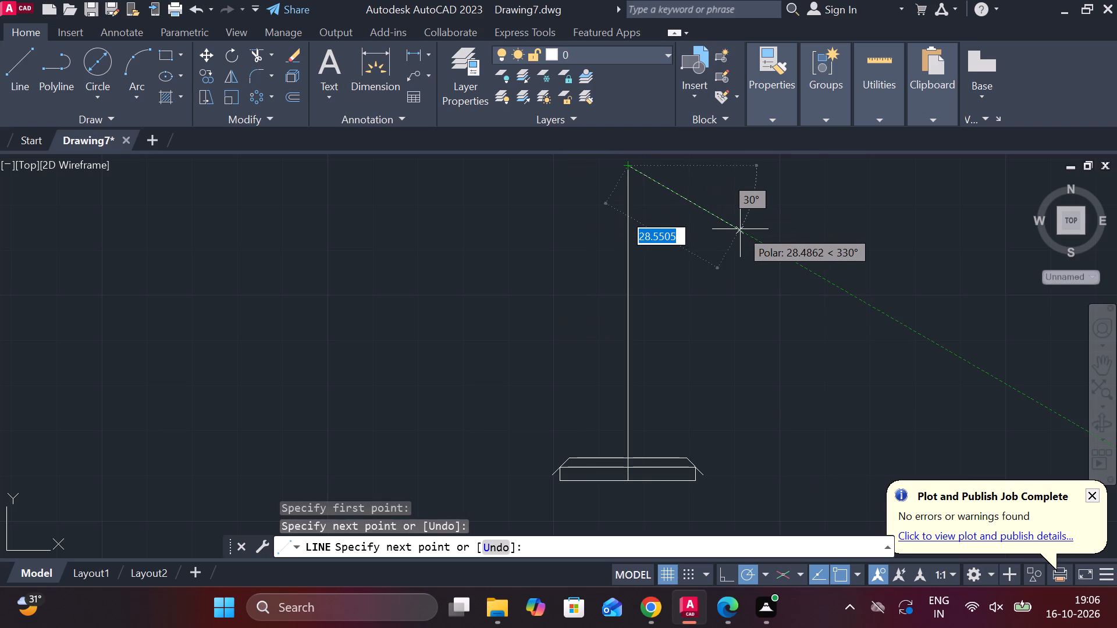
pyautogui.press('Escape')
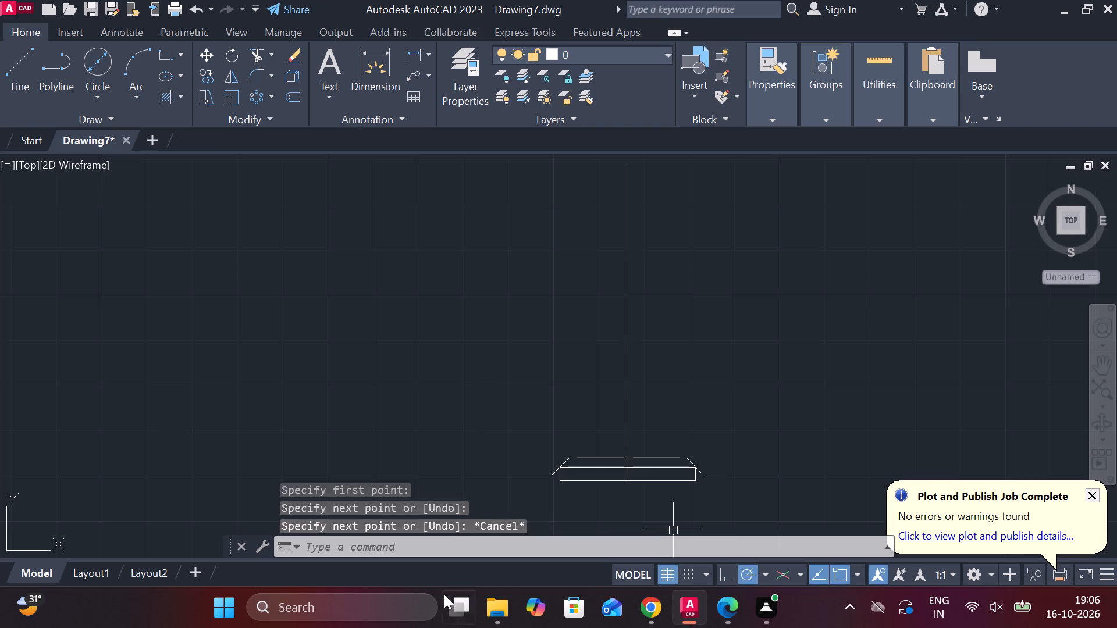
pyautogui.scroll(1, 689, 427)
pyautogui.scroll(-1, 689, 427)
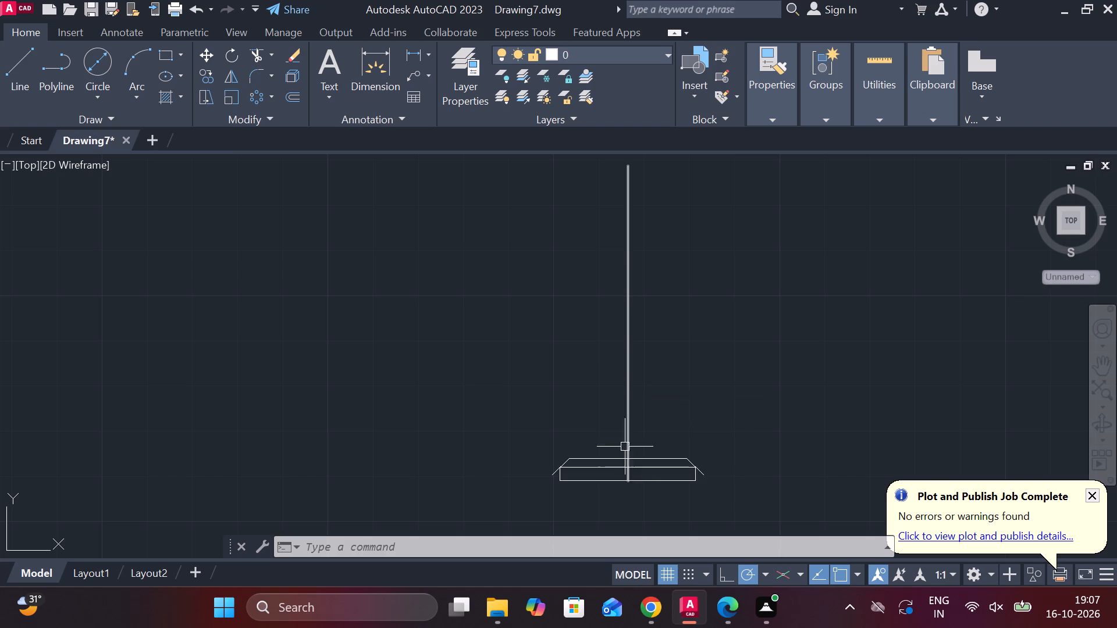
# Copy both halves of the sloped section's top line 8.97 units straight up along the vertical centre line.
pyautogui.click(621, 460)
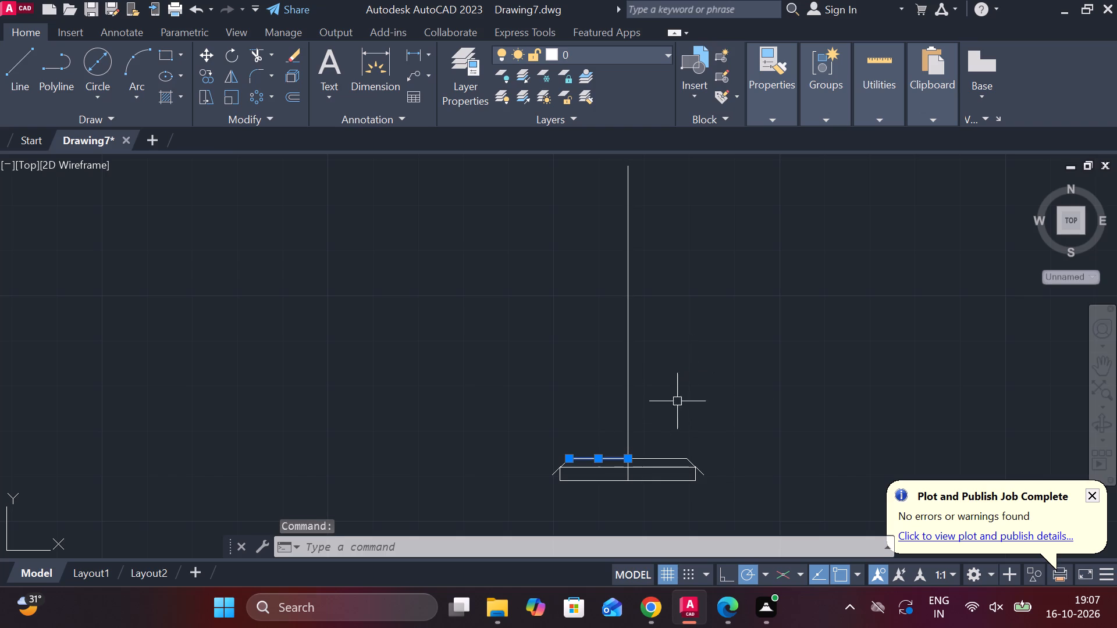
pyautogui.click(661, 459)
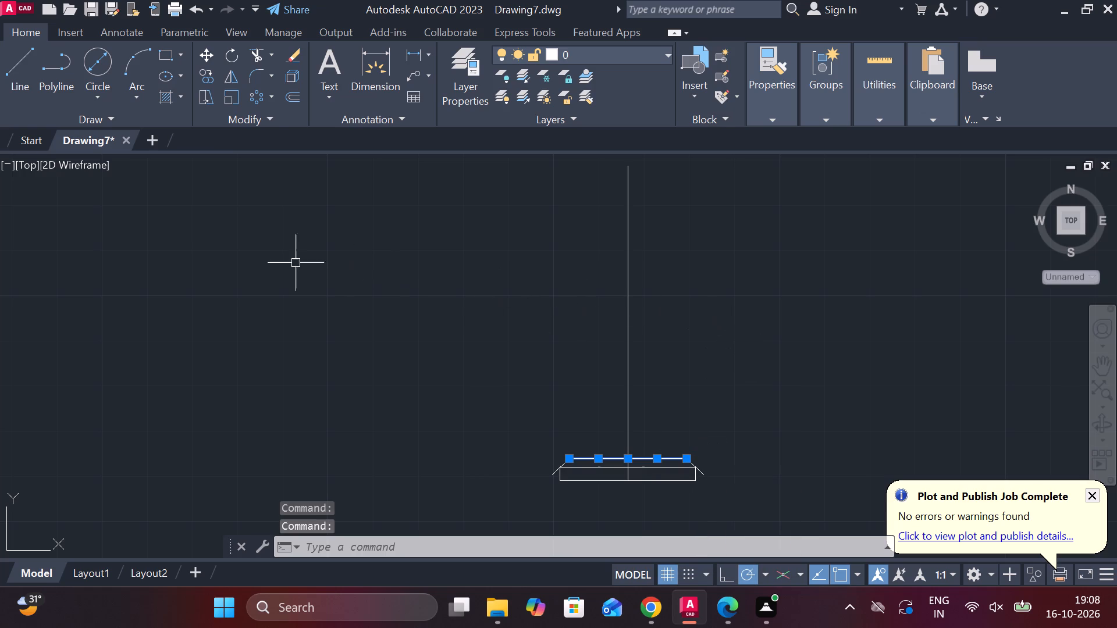
pyautogui.click(211, 77)
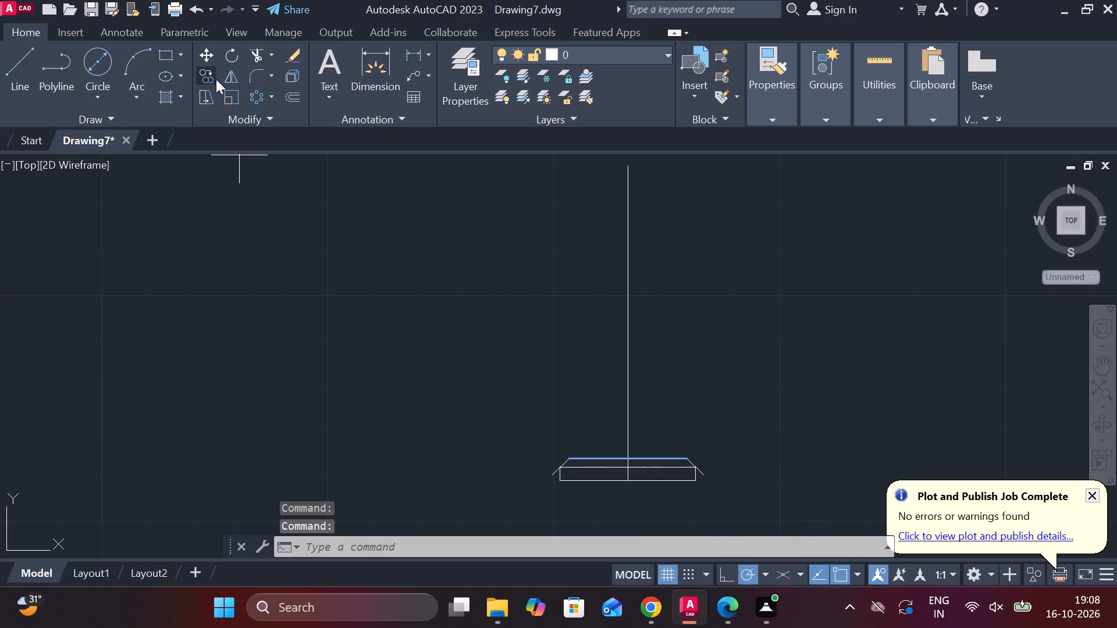
pyautogui.click(630, 454)
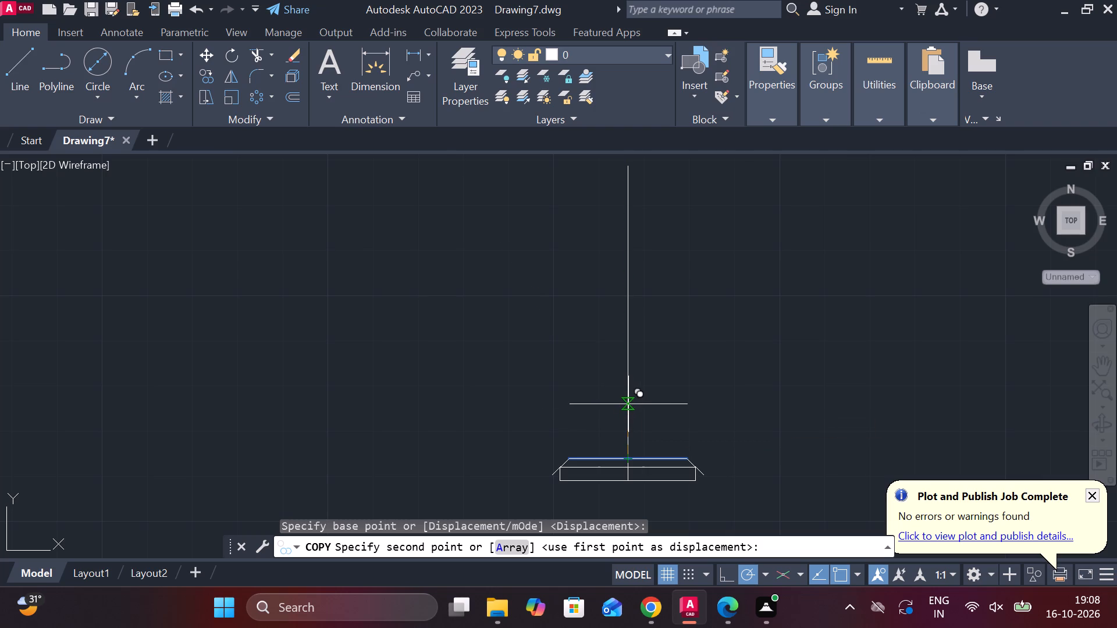
pyautogui.write('8.')
pyautogui.press('7')
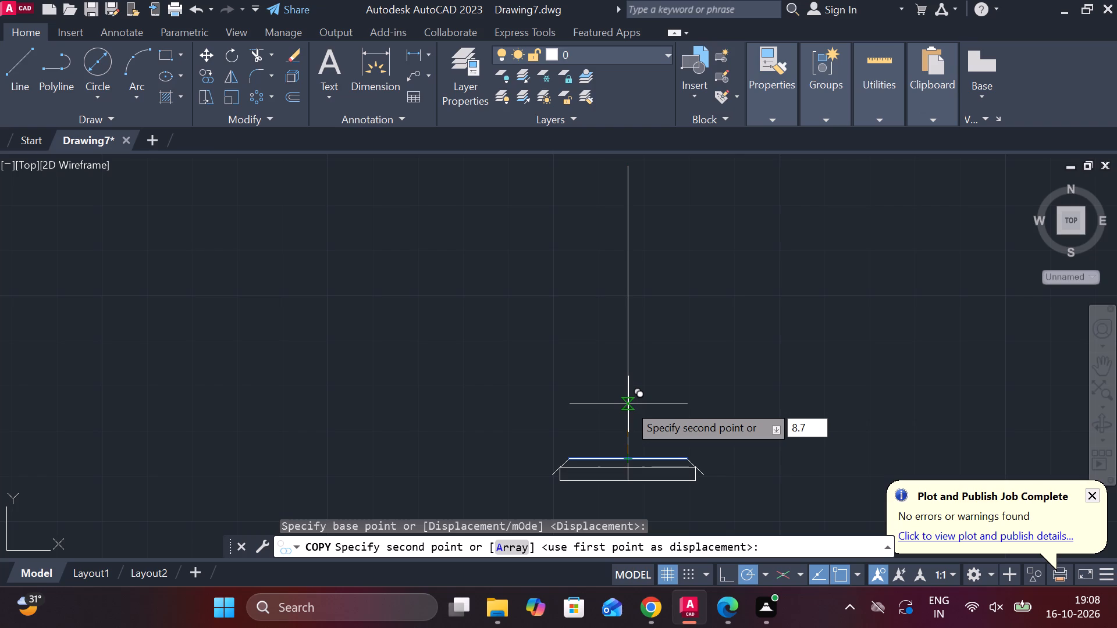
pyautogui.press('BackSpace')
pyautogui.write('97')
pyautogui.press('Return')
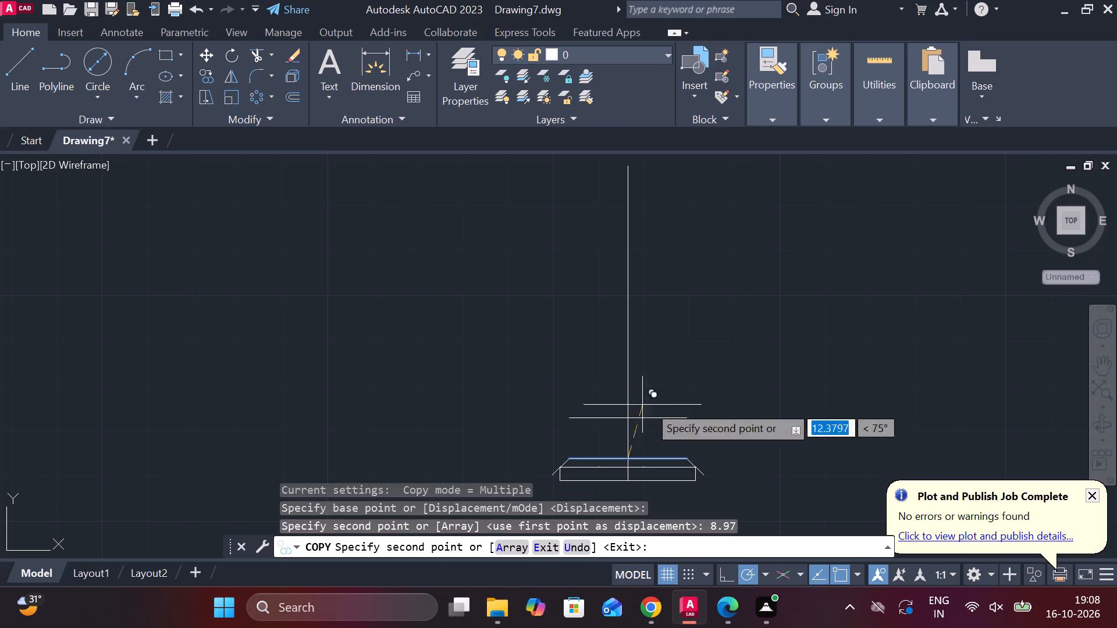
pyautogui.press('Escape')
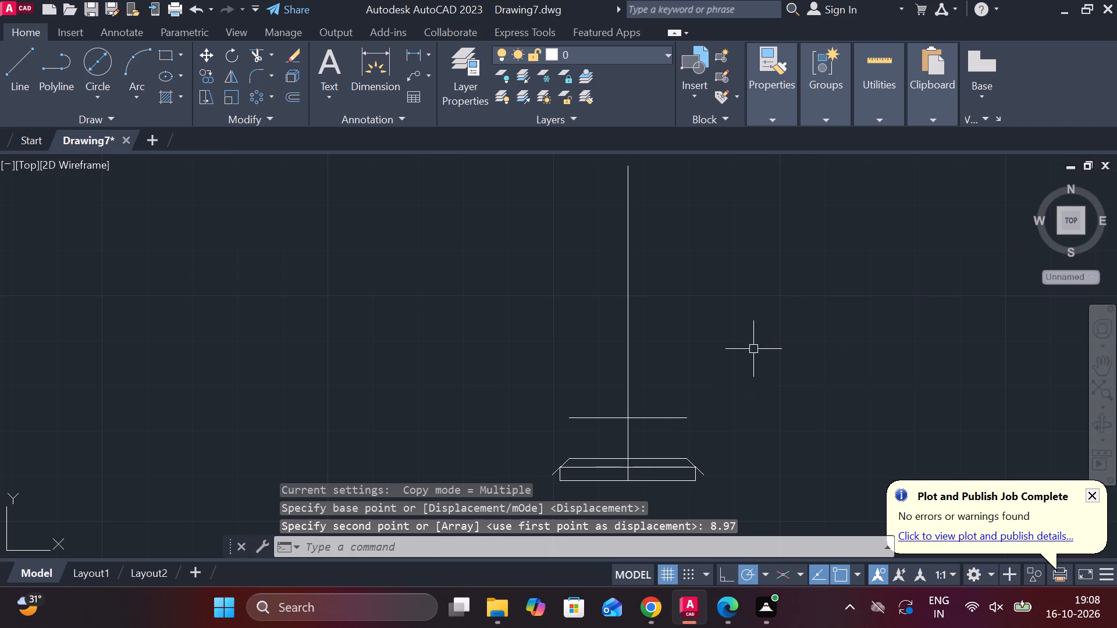
# Trim away the part of the copied upper line to the right of the vertical centre line.
pyautogui.click(261, 55)
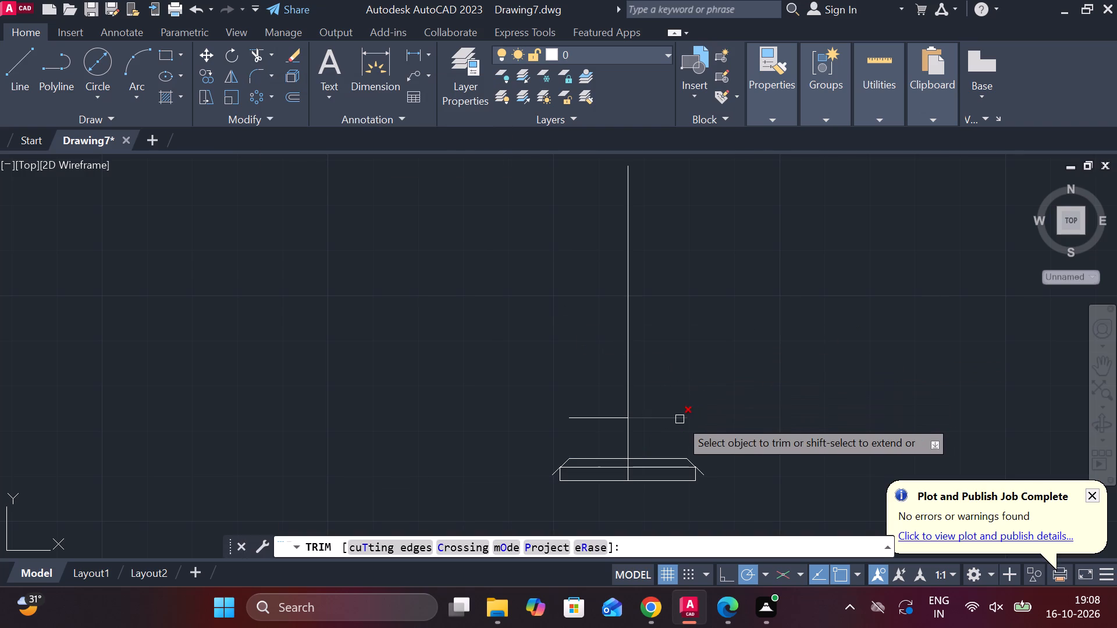
pyautogui.click(680, 419)
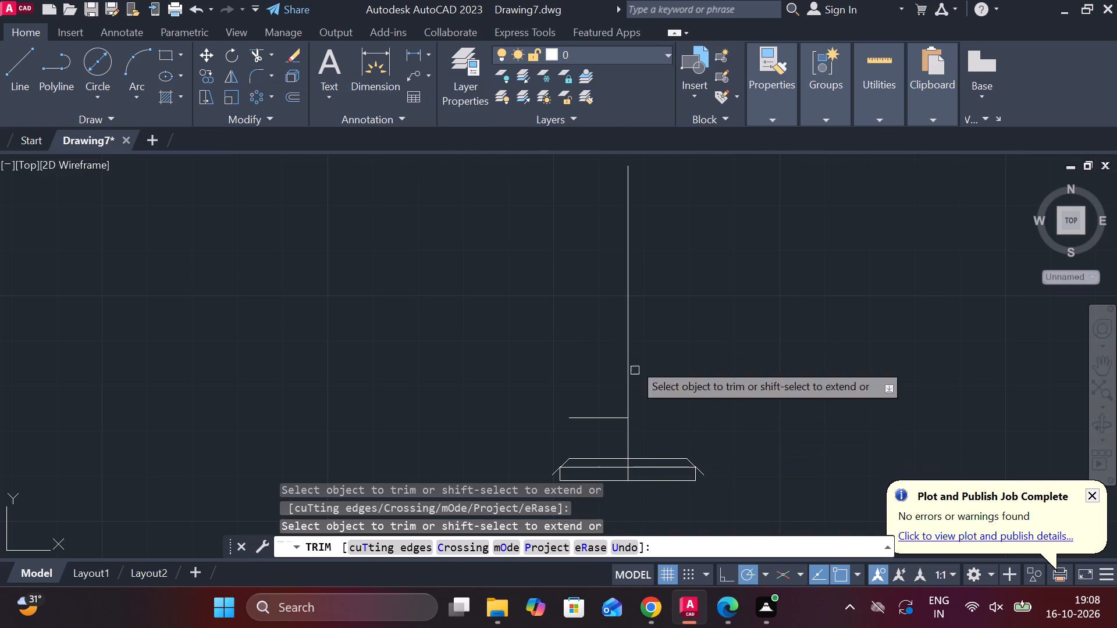
pyautogui.press('Escape')
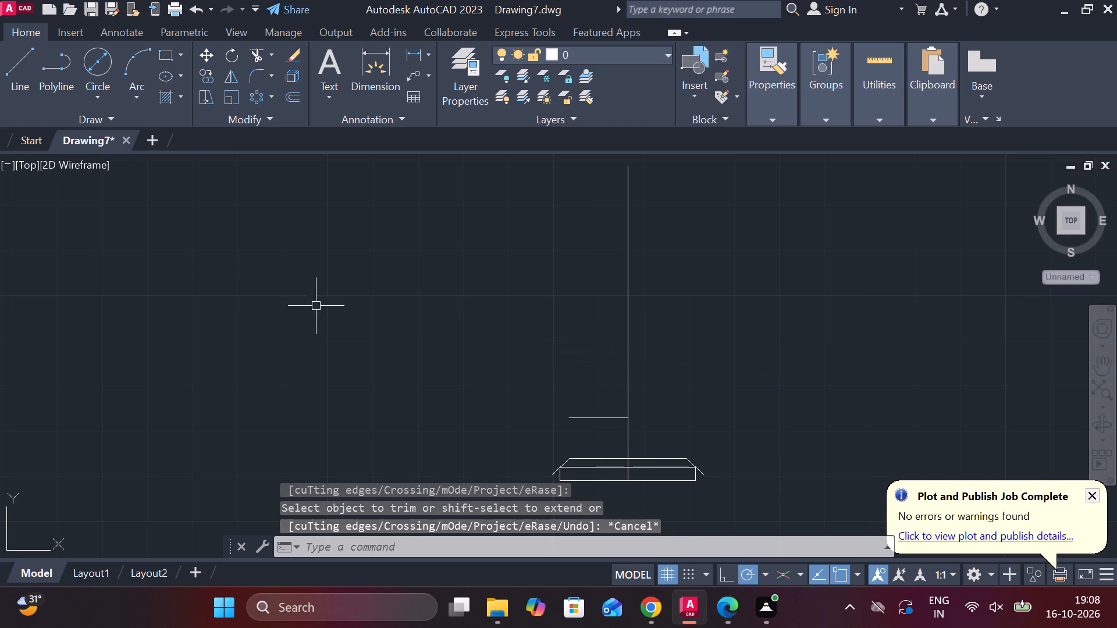
# Draw a 10-unit horizontal line to the right from where the copied line meets the vertical centre line.
pyautogui.click(25, 70)
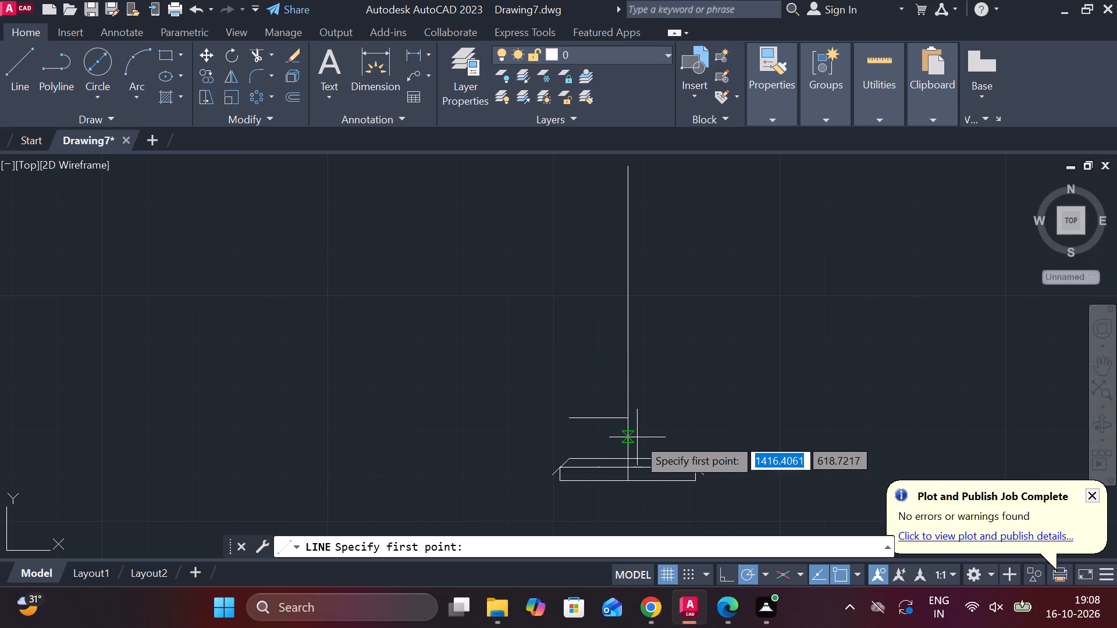
pyautogui.click(632, 414)
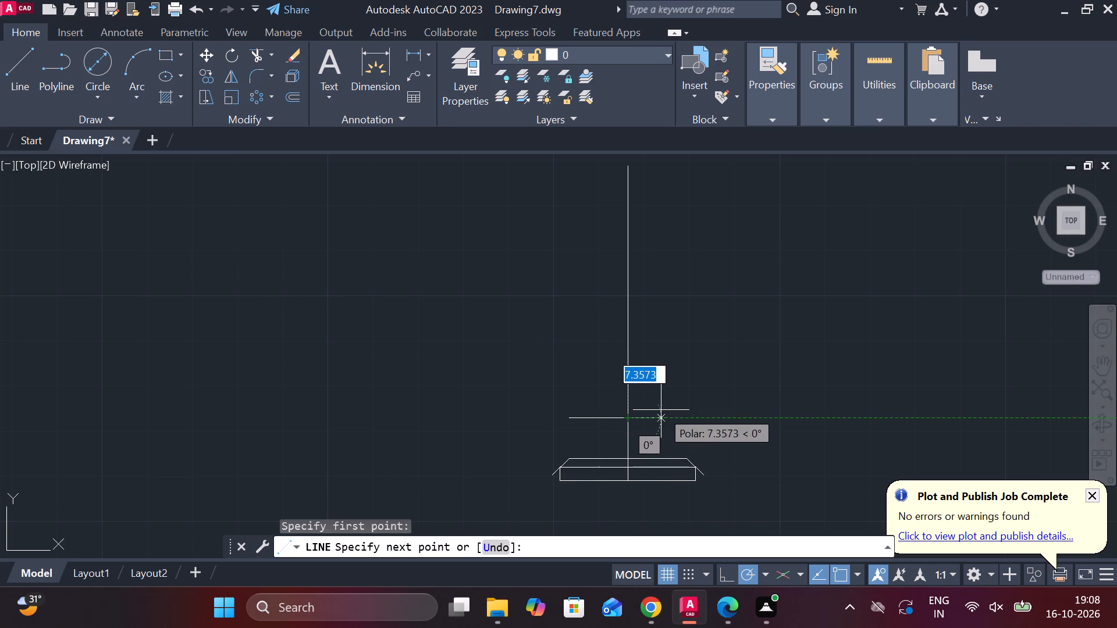
pyautogui.write('10')
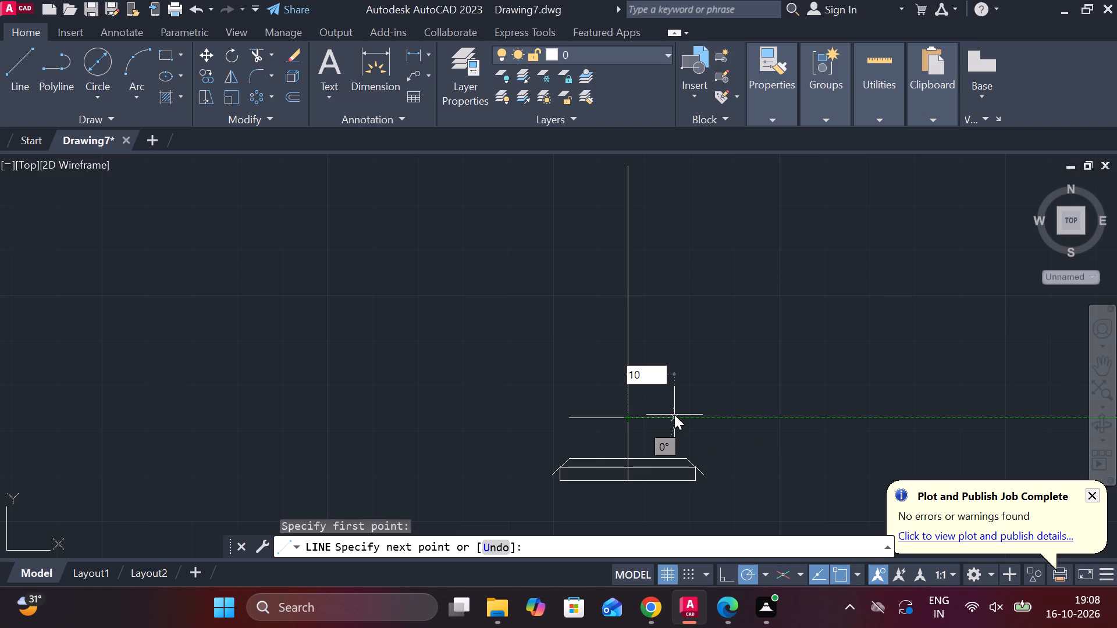
pyautogui.press('Return')
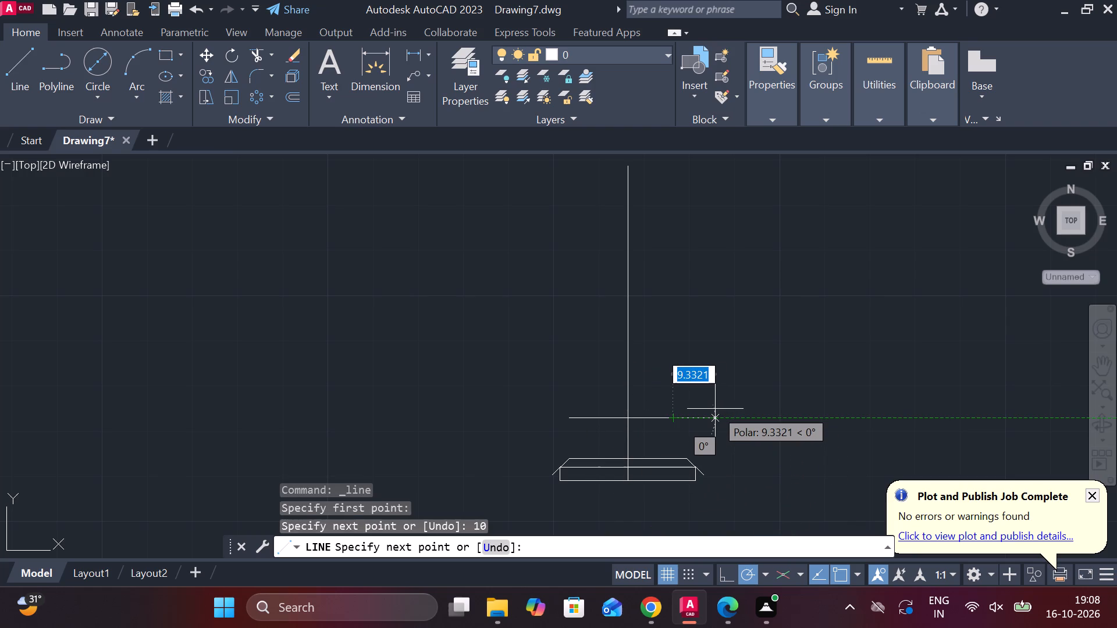
pyautogui.press('Escape')
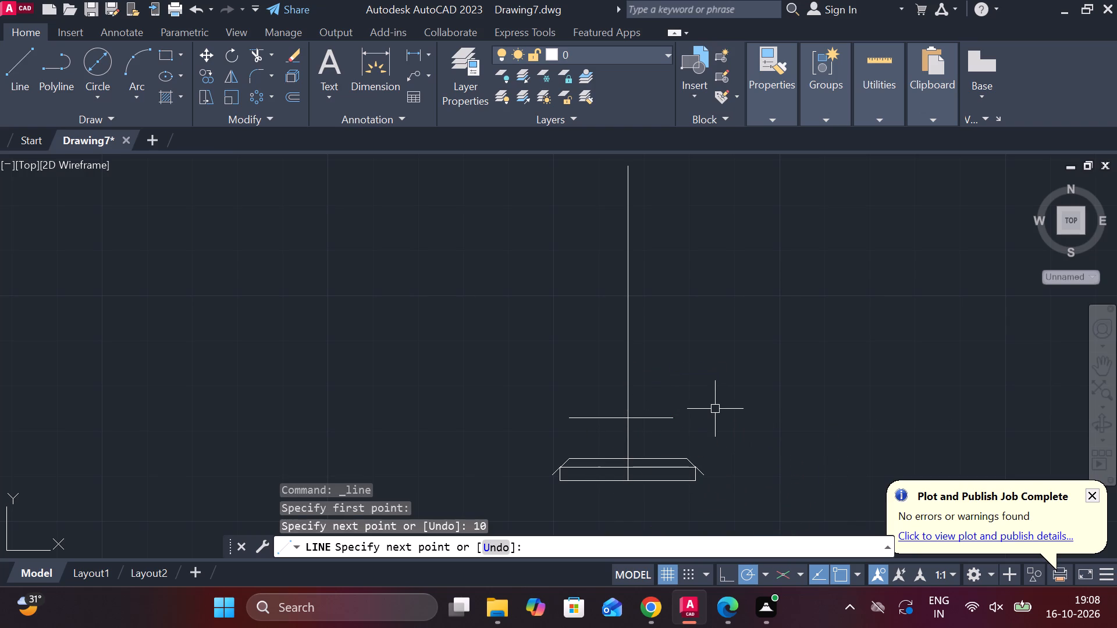
# Trim away the remaining part of the copied line to the left of the vertical centre line.
pyautogui.click(253, 46)
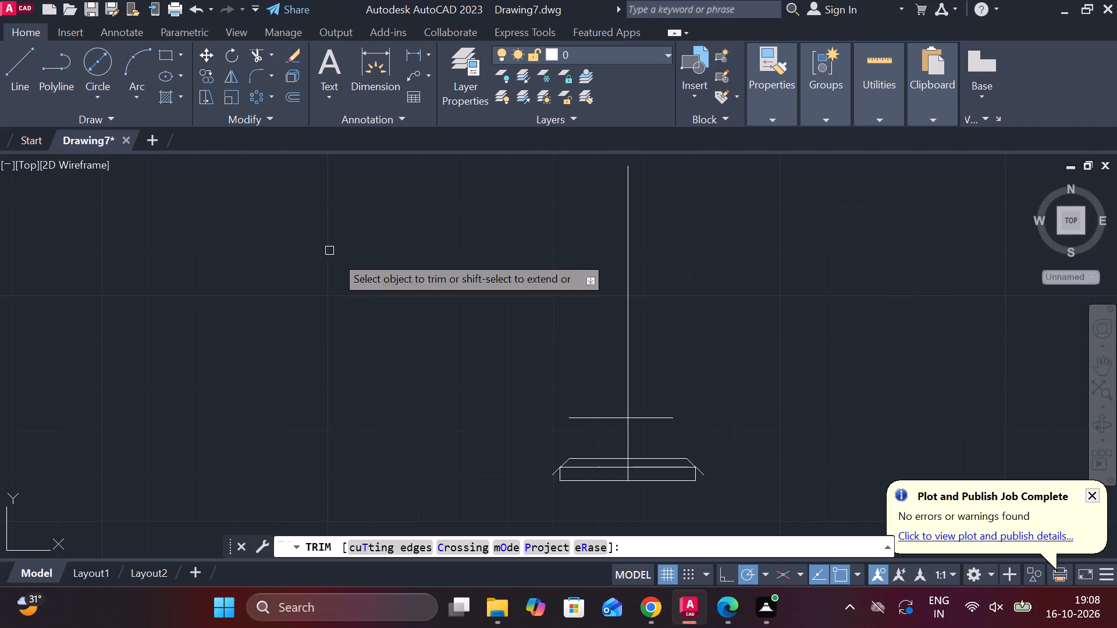
pyautogui.click(584, 422)
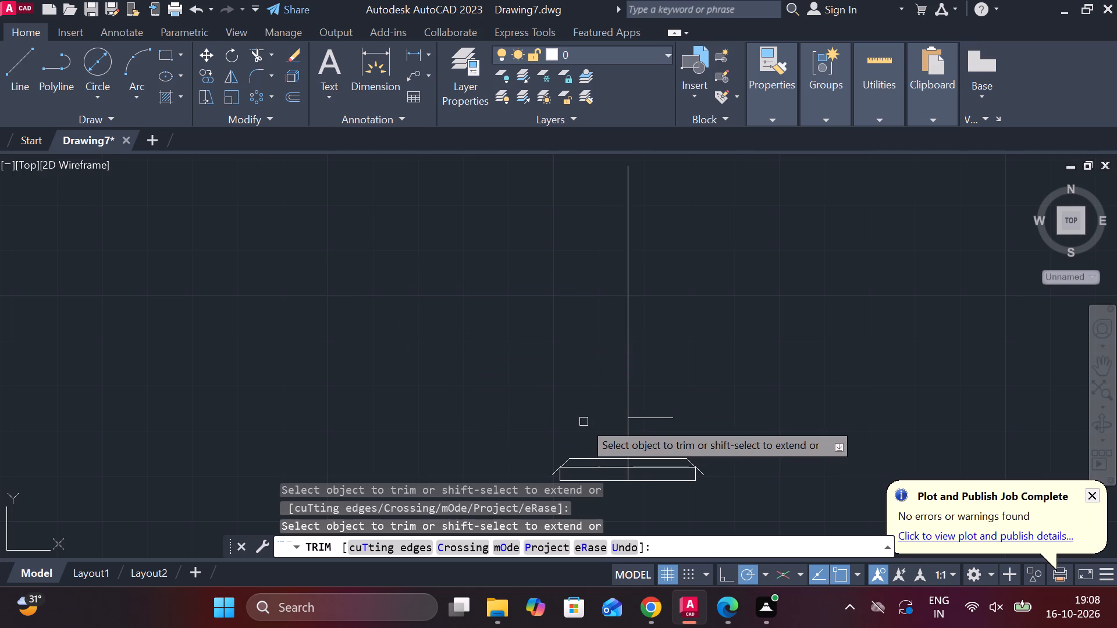
pyautogui.press('Escape')
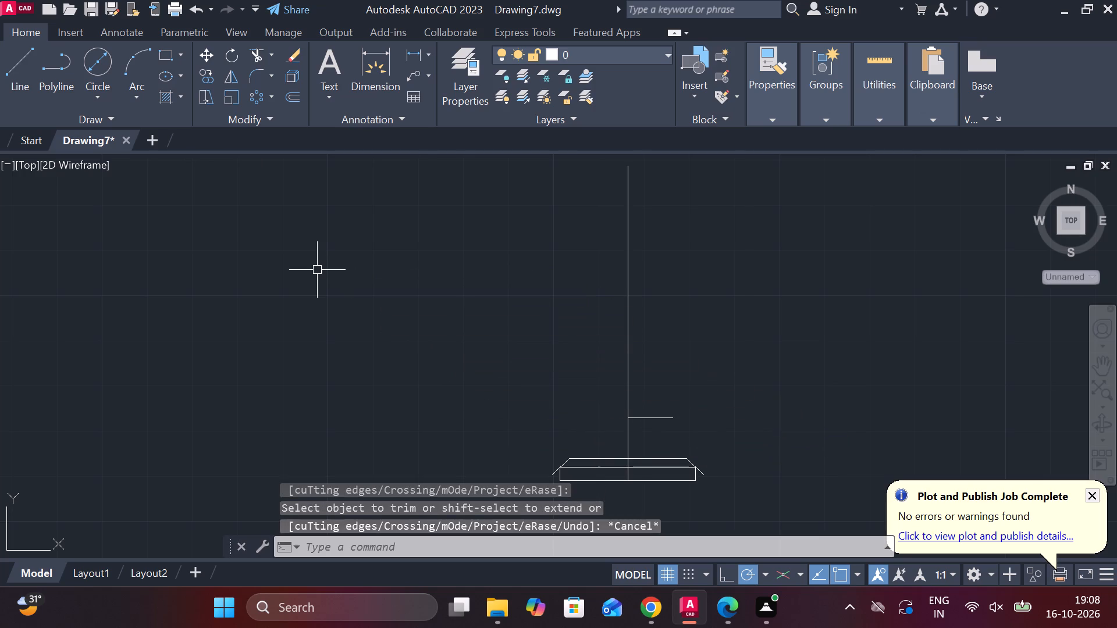
# Draw a 10-unit horizontal line to the left from the centre line, starting at the right-hand 10-unit line's inner end.
pyautogui.click(12, 80)
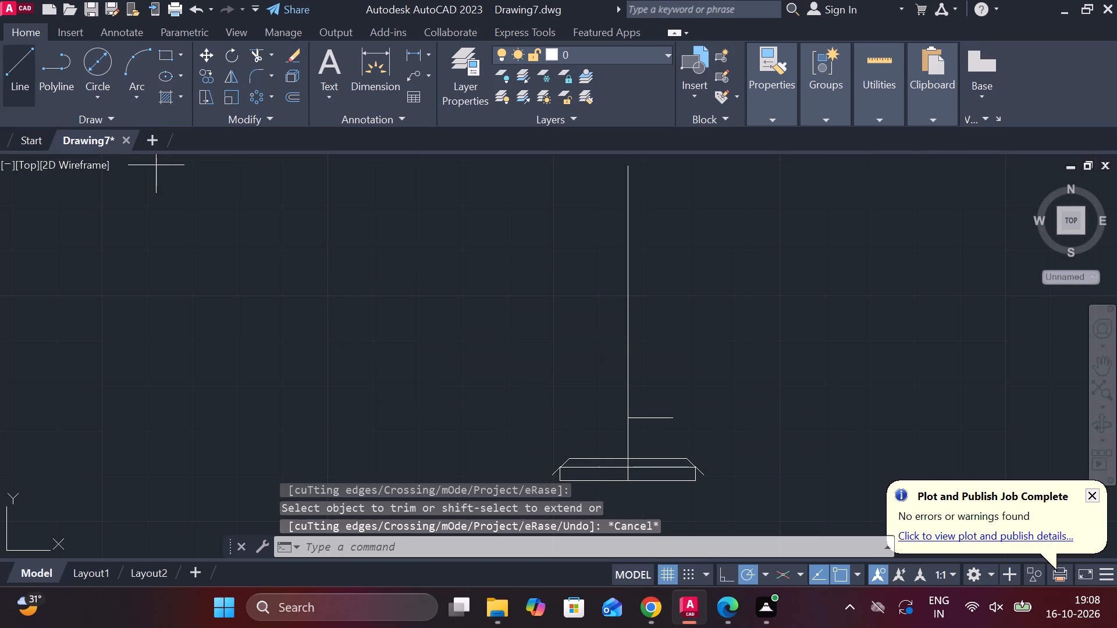
pyautogui.click(627, 419)
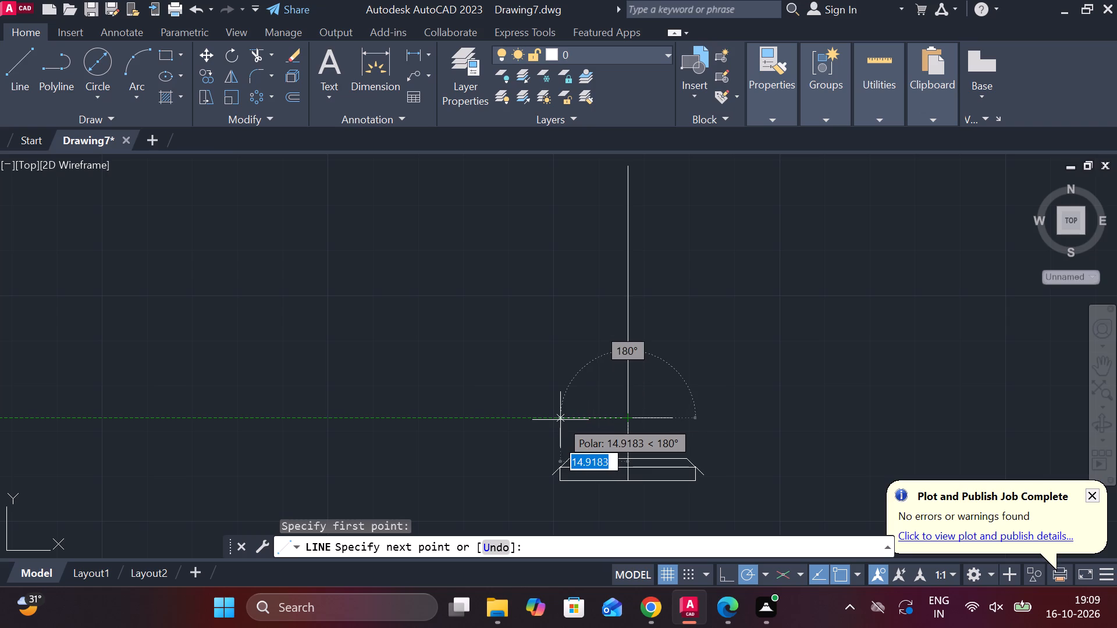
pyautogui.press('1')
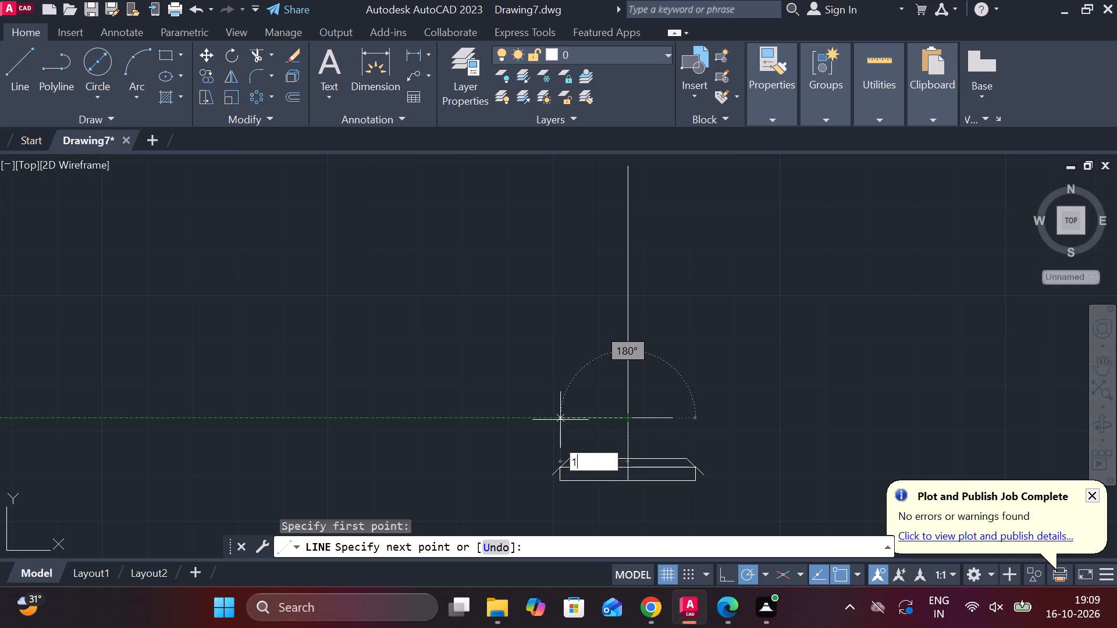
pyautogui.press('0')
pyautogui.press('Return')
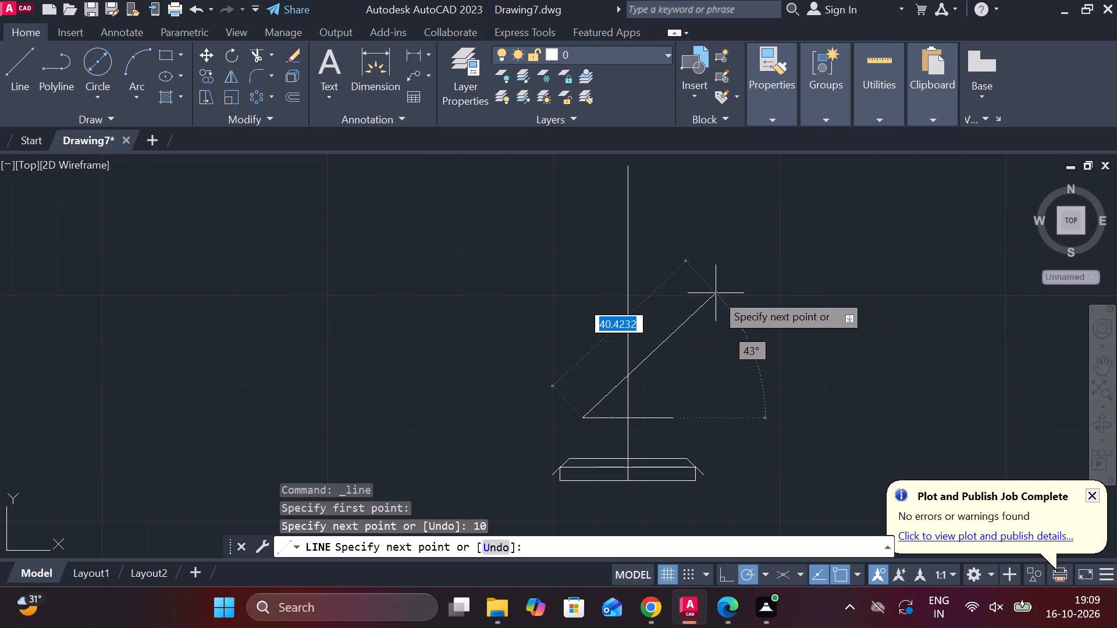
pyautogui.press('Escape')
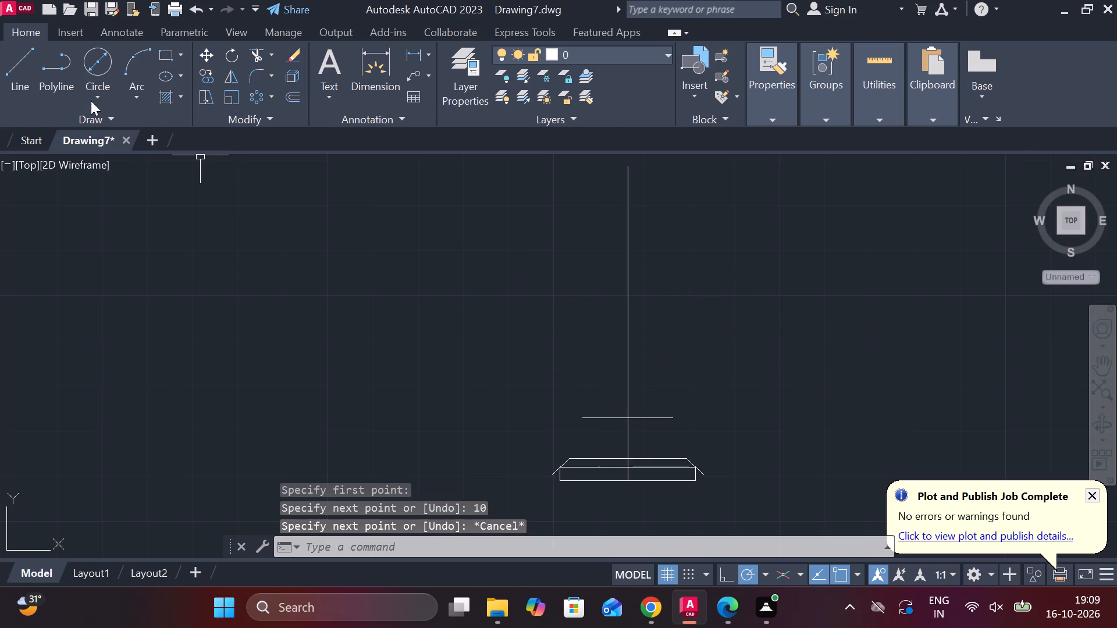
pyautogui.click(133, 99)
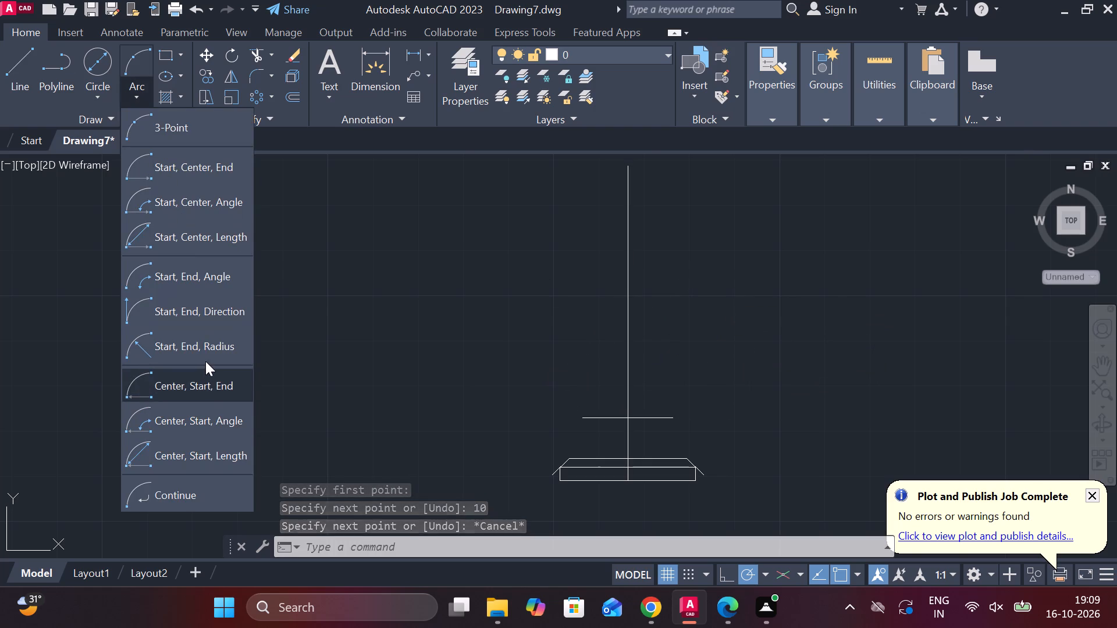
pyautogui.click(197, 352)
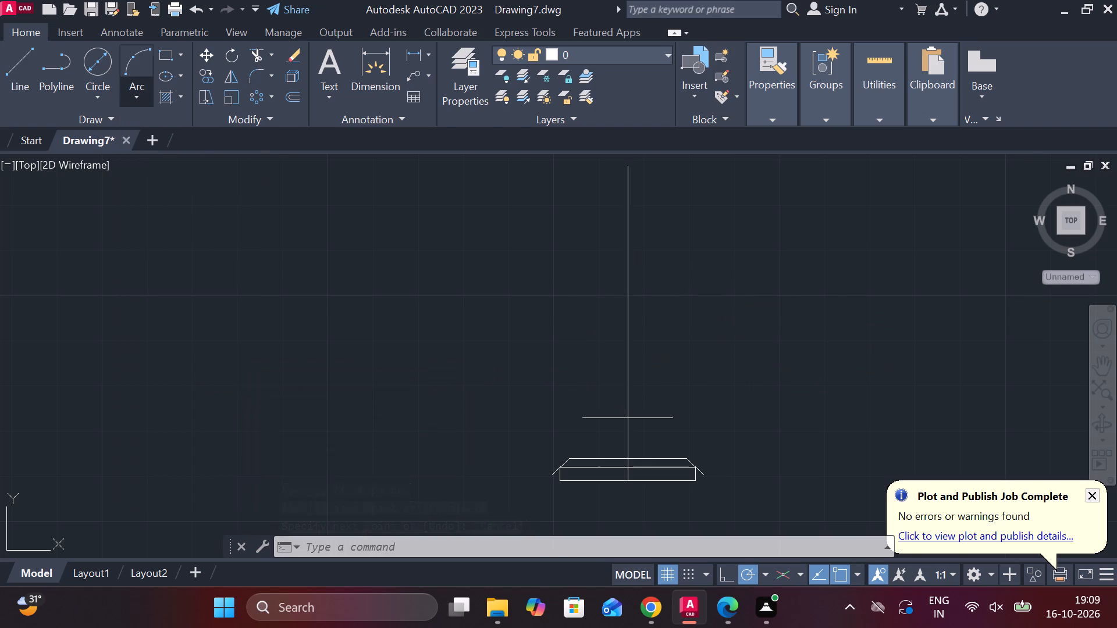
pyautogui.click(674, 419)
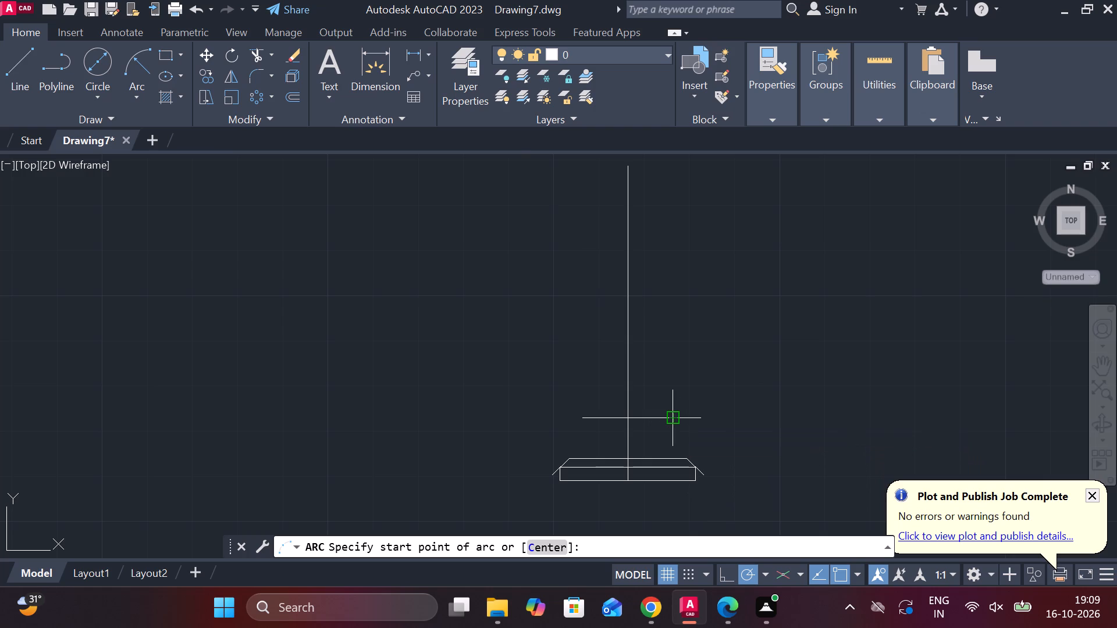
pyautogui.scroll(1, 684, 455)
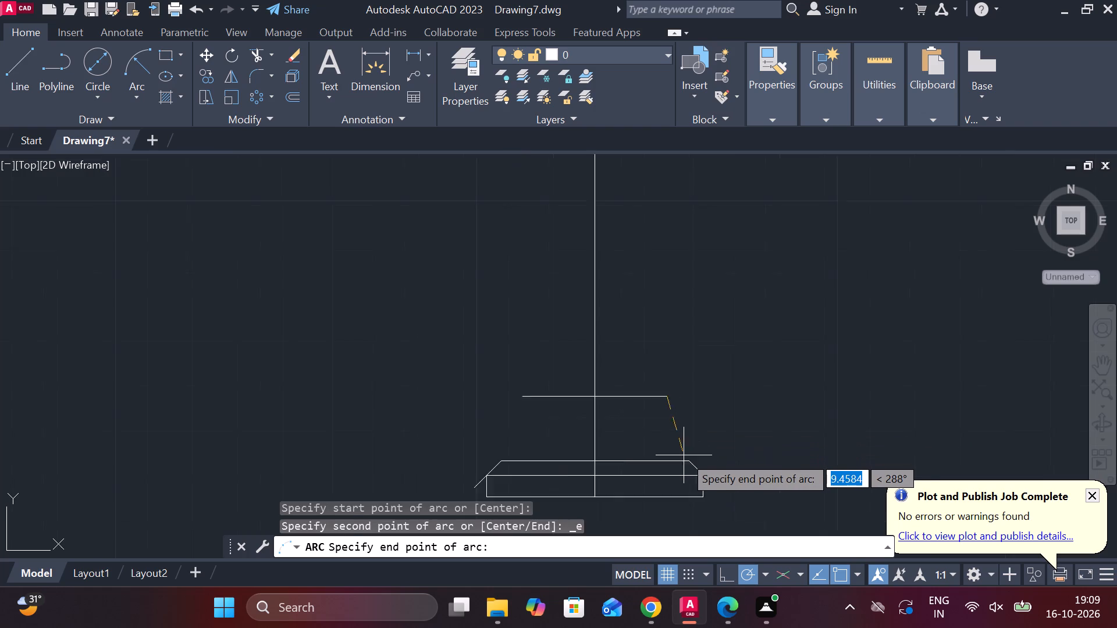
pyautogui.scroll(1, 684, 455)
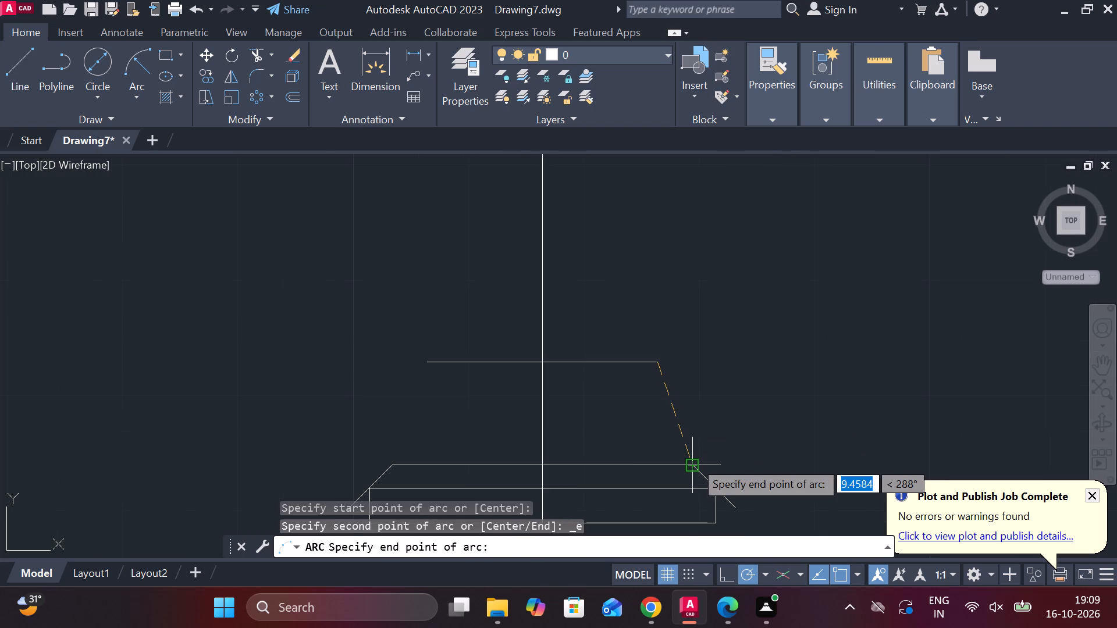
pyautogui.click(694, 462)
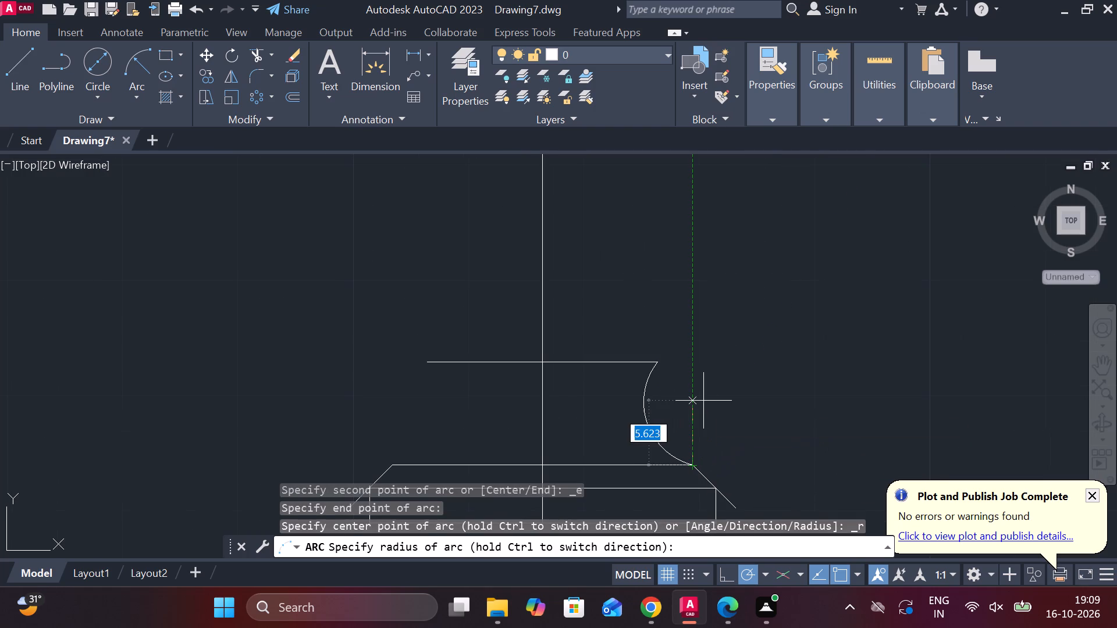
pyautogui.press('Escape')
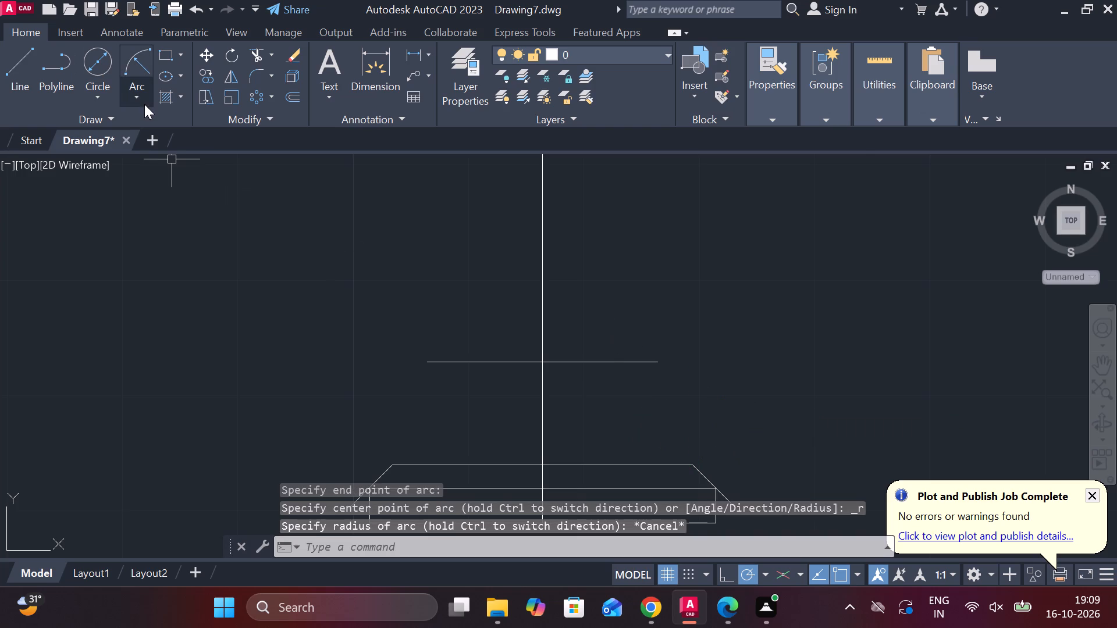
# Draw a radius 6 arc from the right end of the slope's top line up to the right end of the 20-unit line.
pyautogui.click(140, 62)
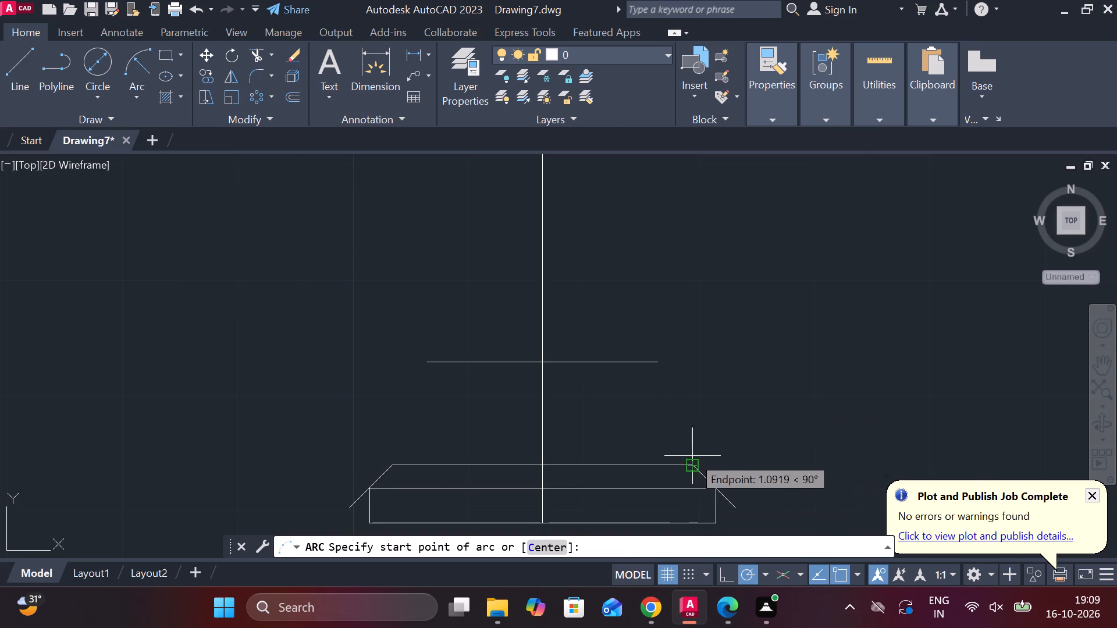
pyautogui.click(689, 462)
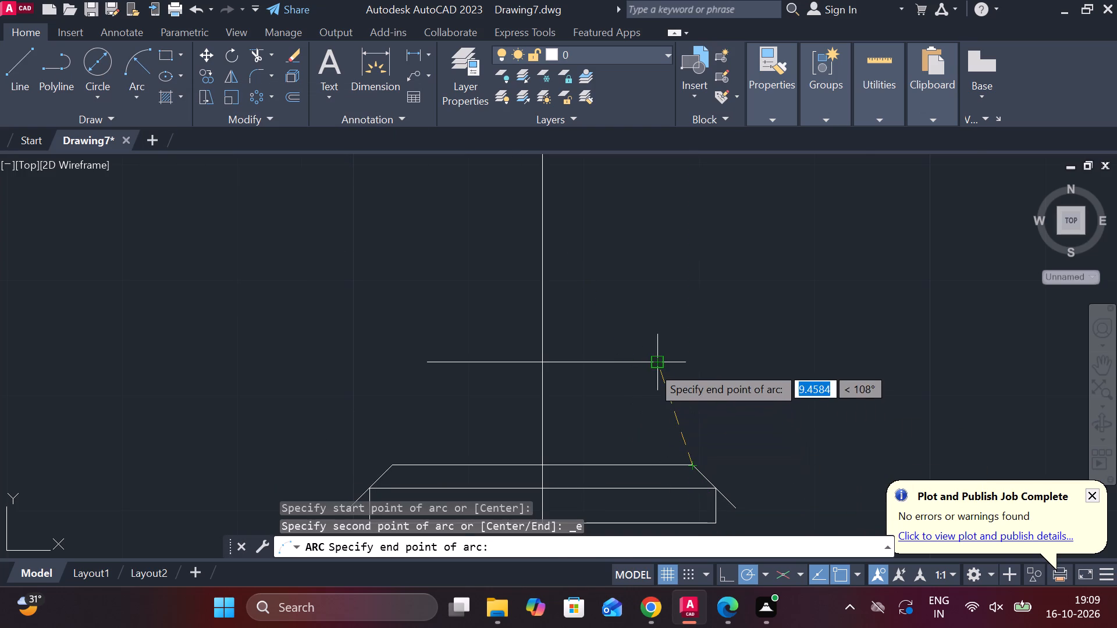
pyautogui.click(652, 366)
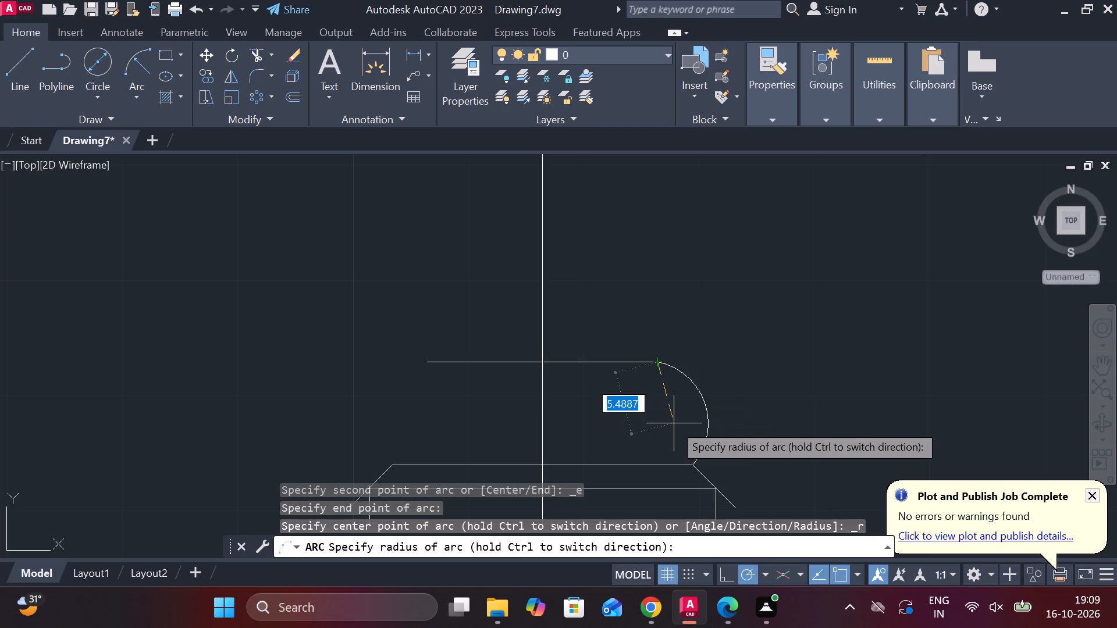
pyautogui.press('6')
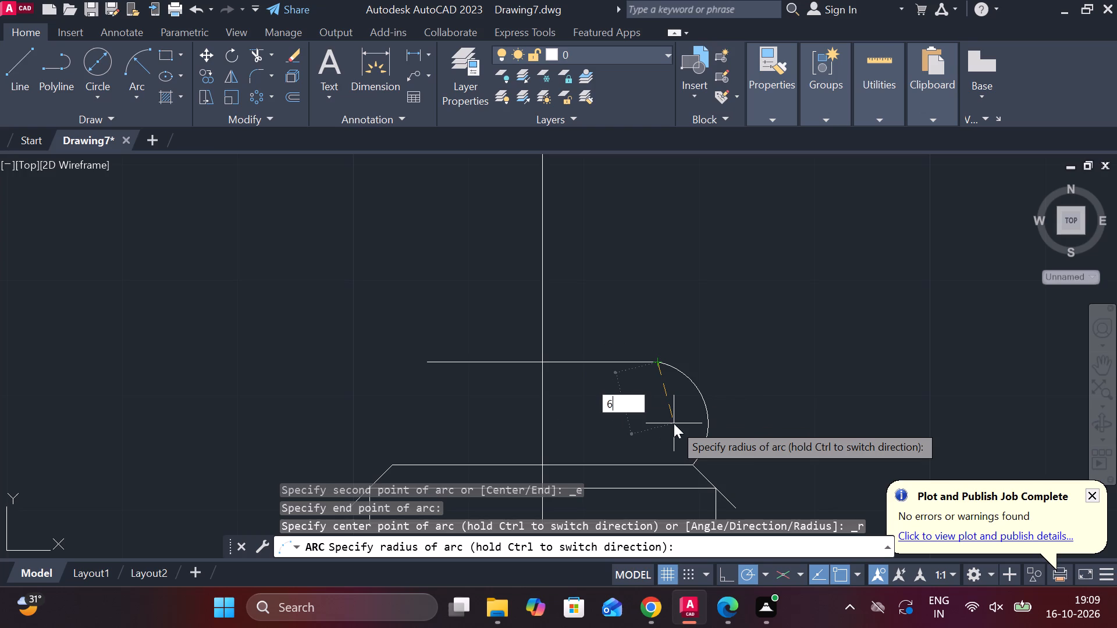
pyautogui.press('Return')
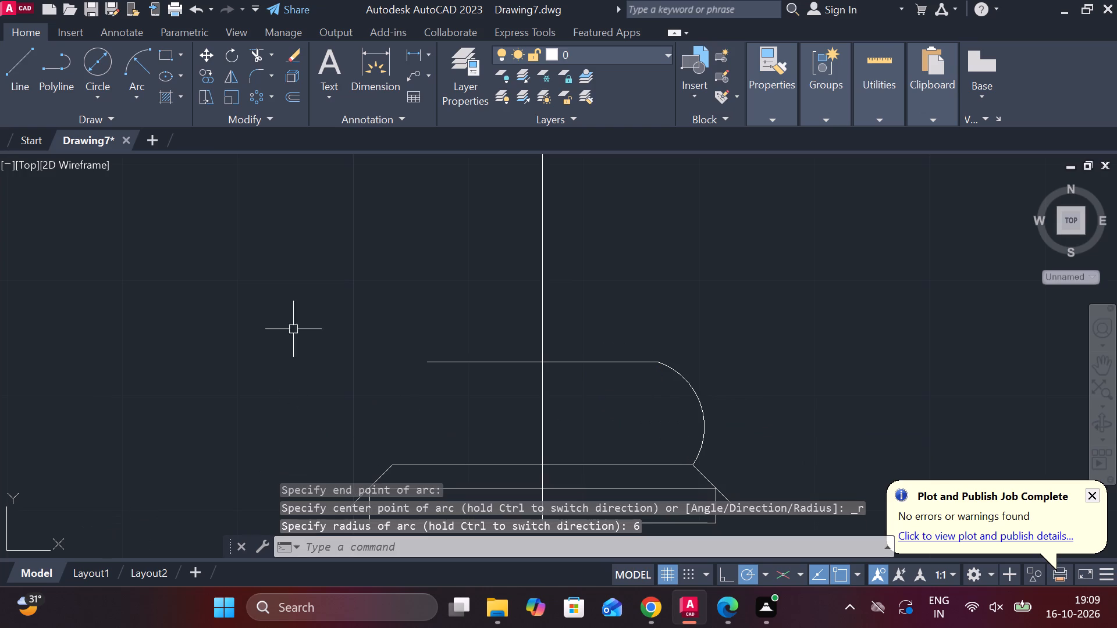
# Draw a matching radius 6 arc from the 20-unit line's left end down to the left end of the slope's top line.
pyautogui.click(140, 60)
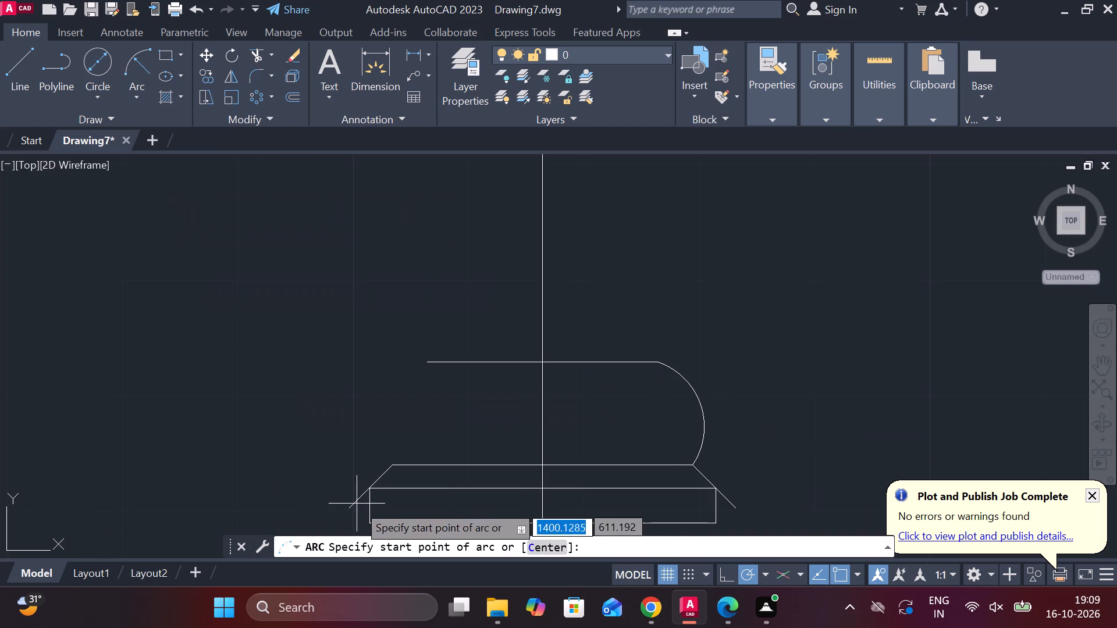
pyautogui.click(422, 364)
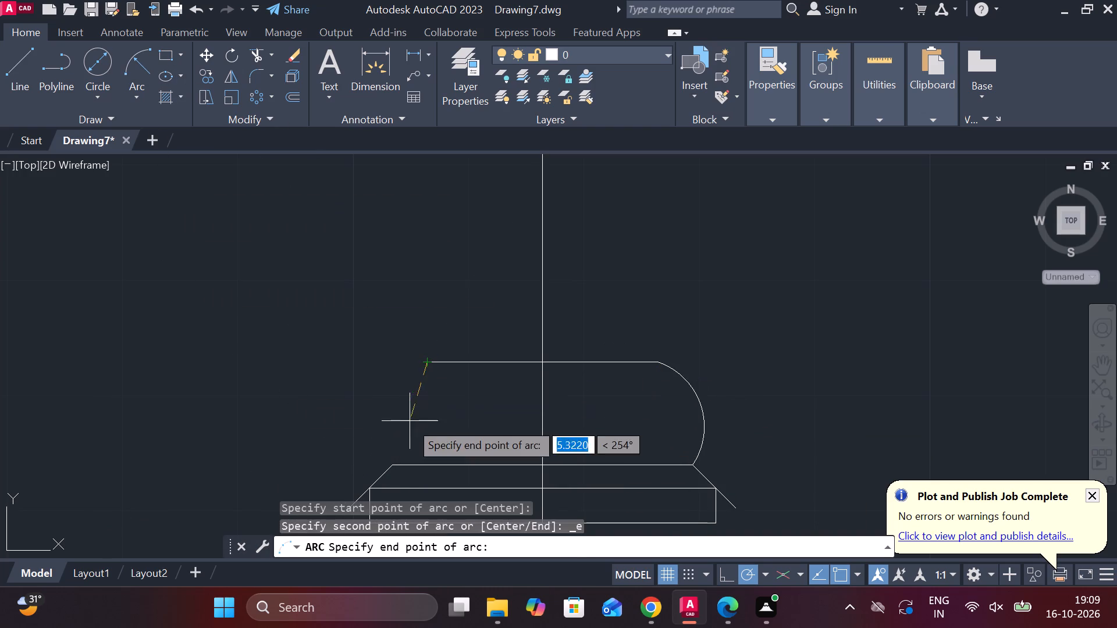
pyautogui.click(392, 465)
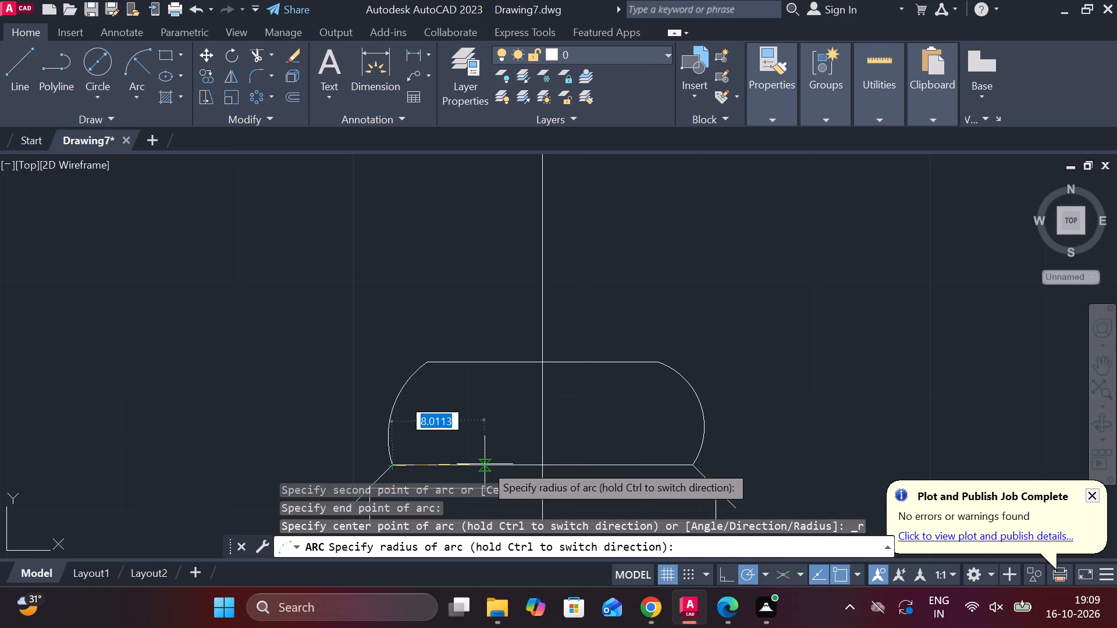
pyautogui.press('6')
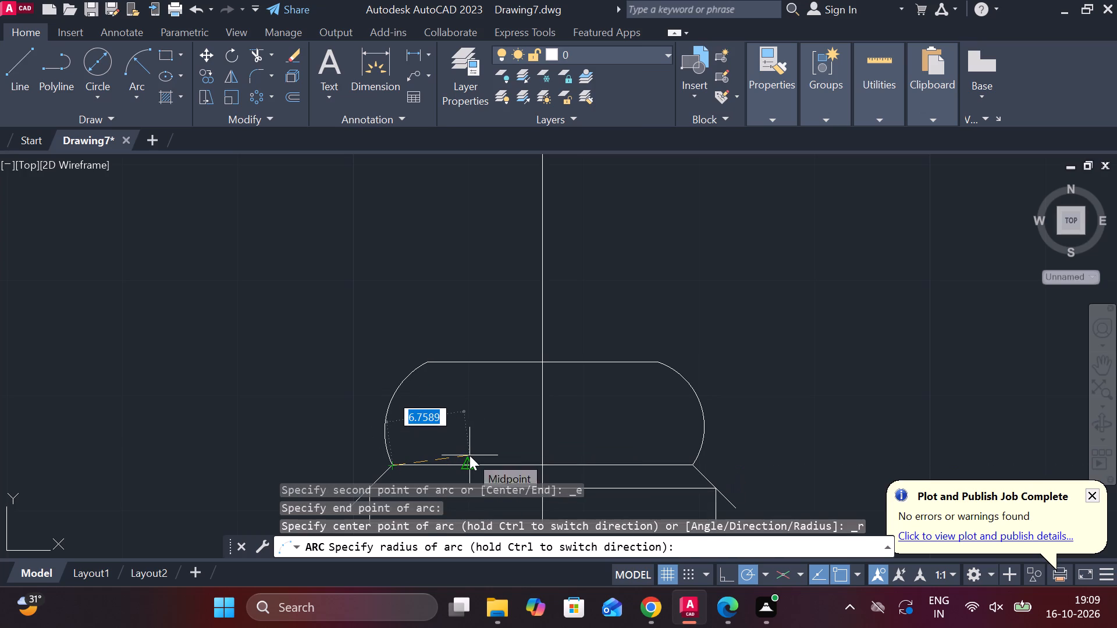
pyautogui.press('Return')
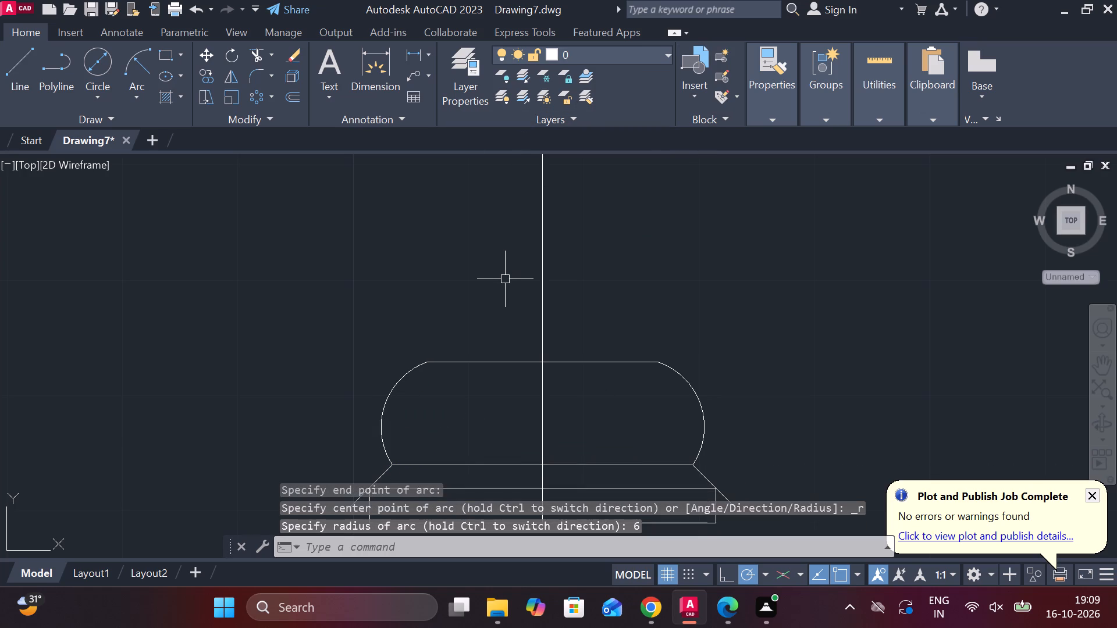
# Check the overall width across the two arcs' outermost points with a temporary linear dimension.
pyautogui.click(416, 54)
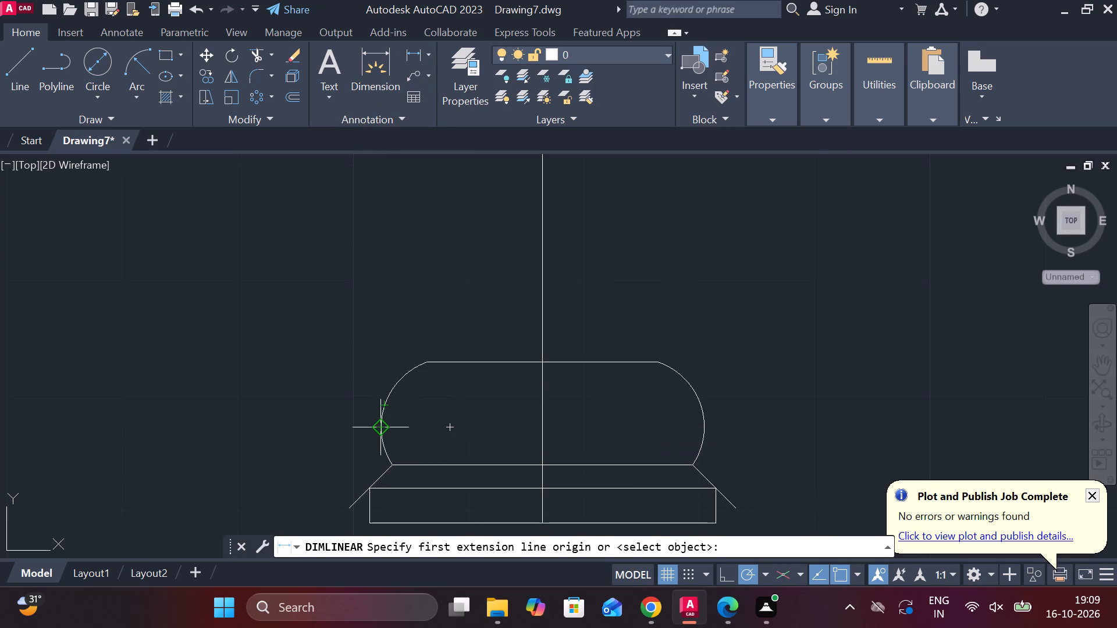
pyautogui.click(382, 426)
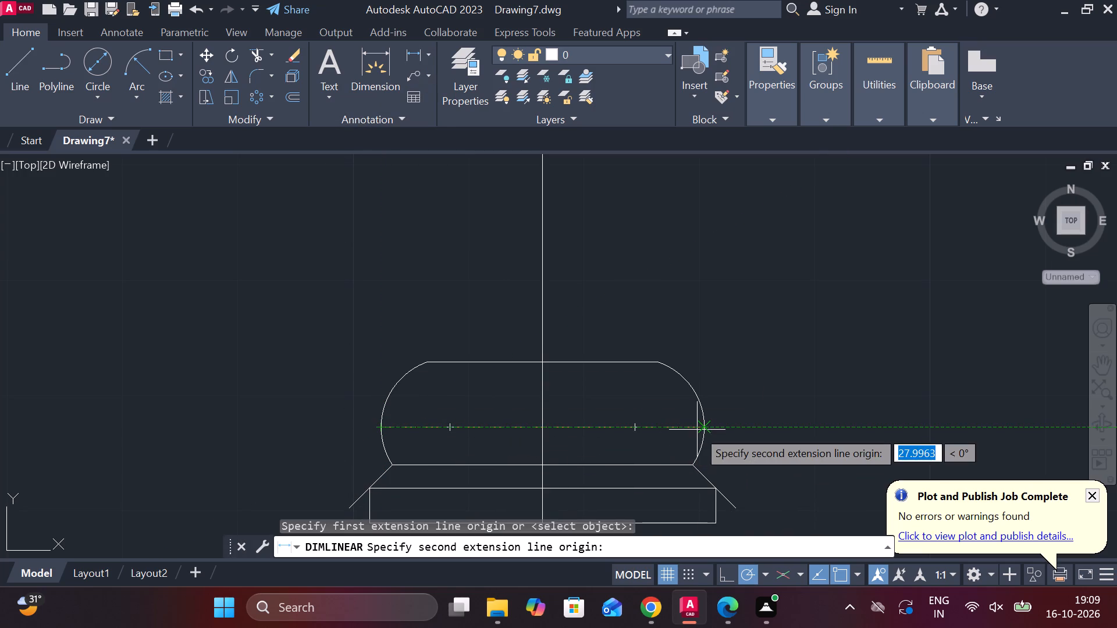
pyautogui.click(706, 429)
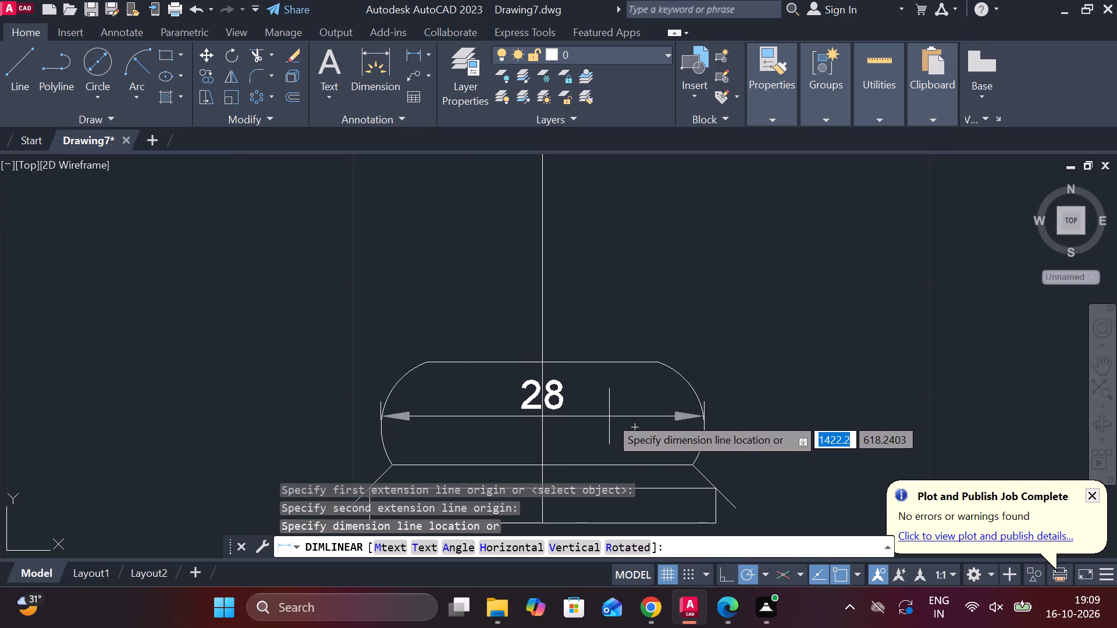
pyautogui.press('Escape')
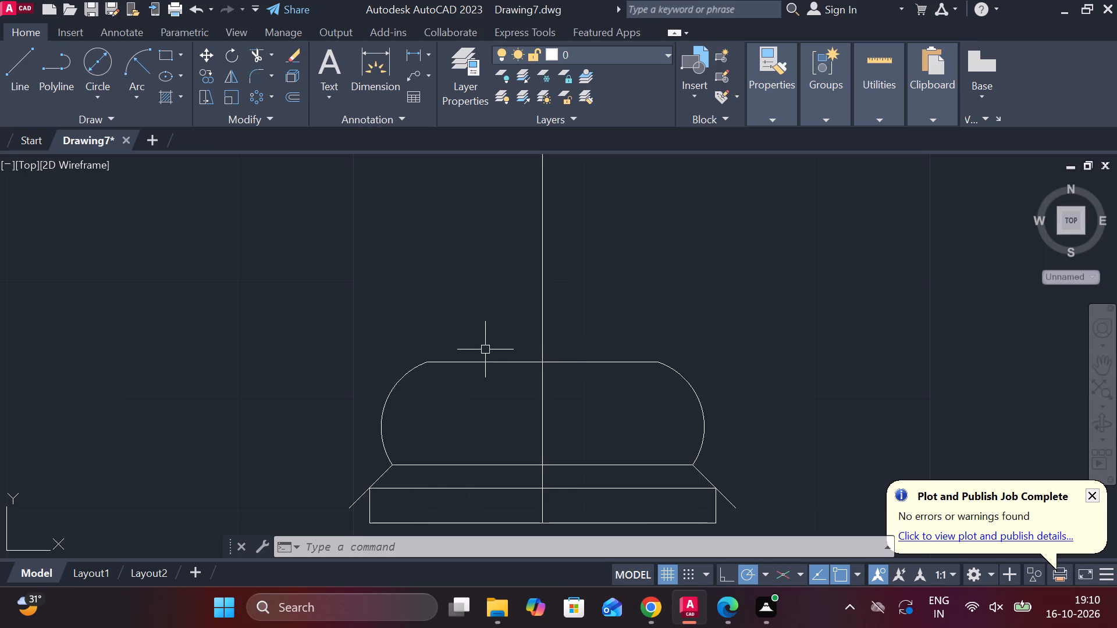
# Copy both 10-unit horizontal lines above the arcs 1 unit straight up from their shared point on the centre line.
pyautogui.click(575, 363)
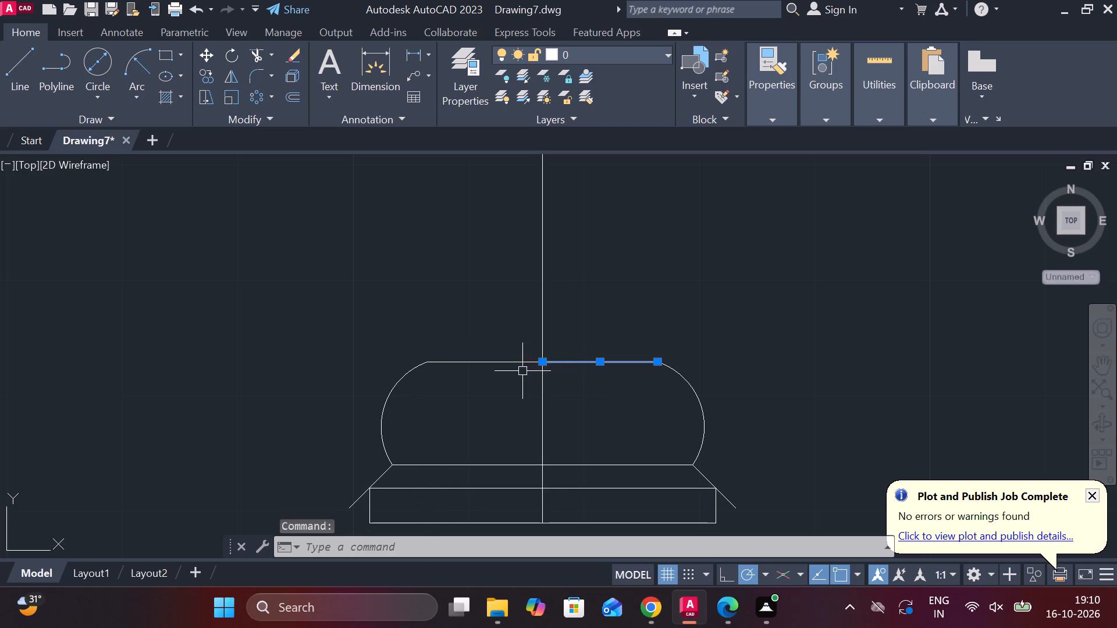
pyautogui.click(518, 361)
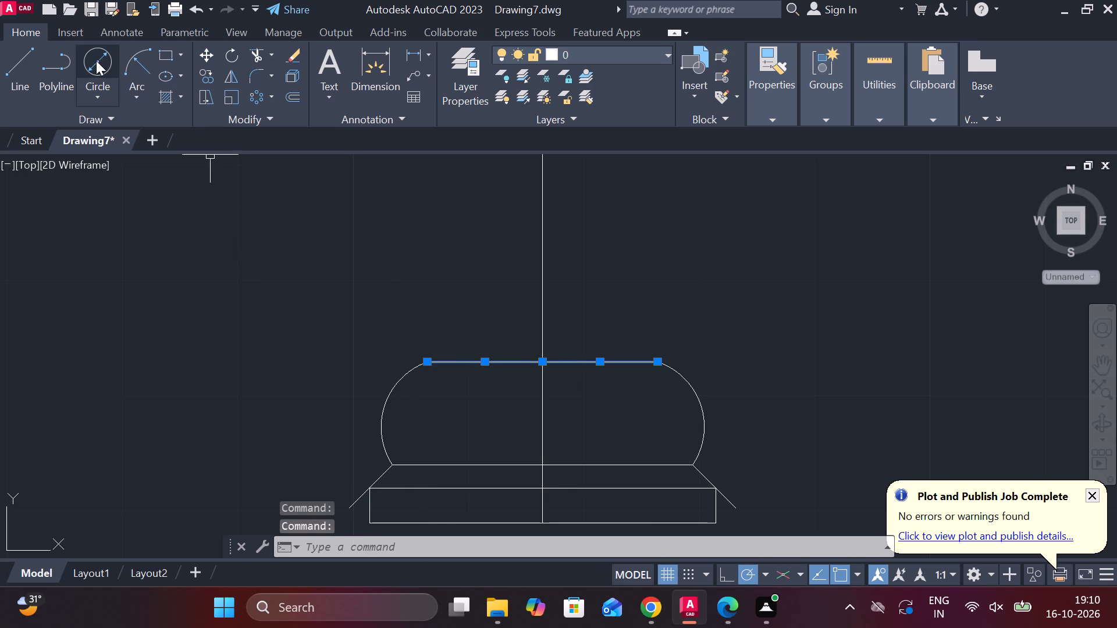
pyautogui.click(213, 78)
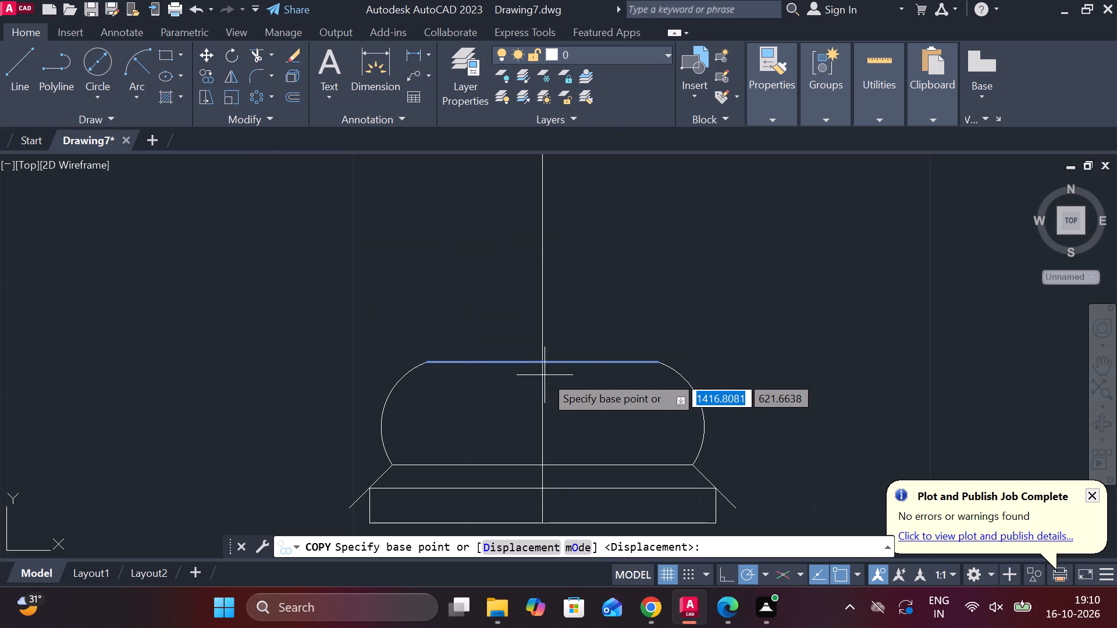
pyautogui.click(542, 364)
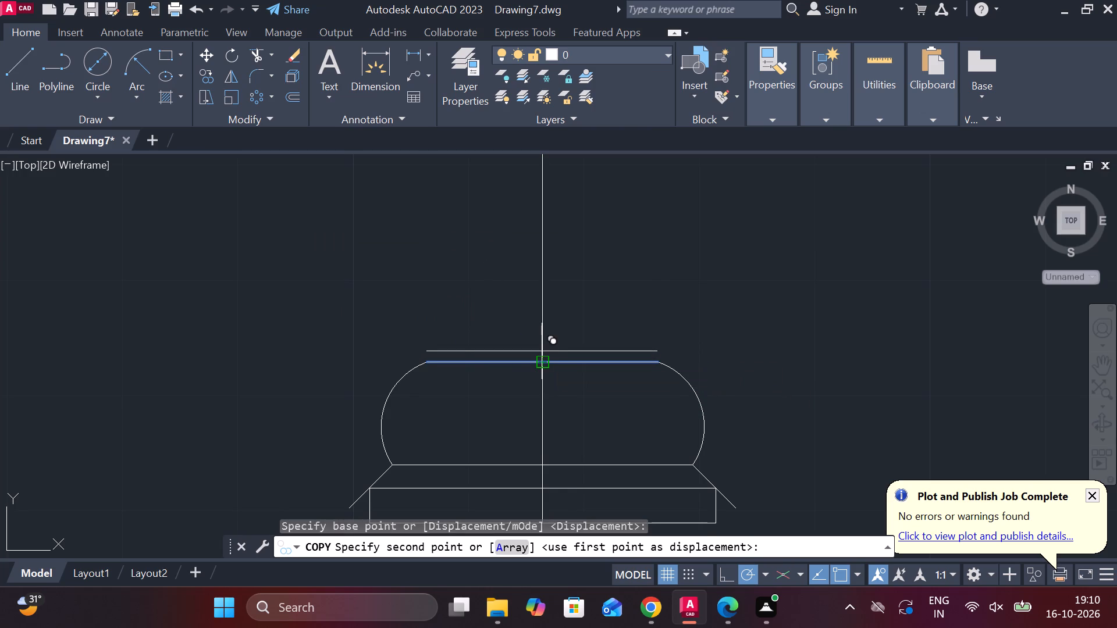
pyautogui.press('1')
pyautogui.press('Return')
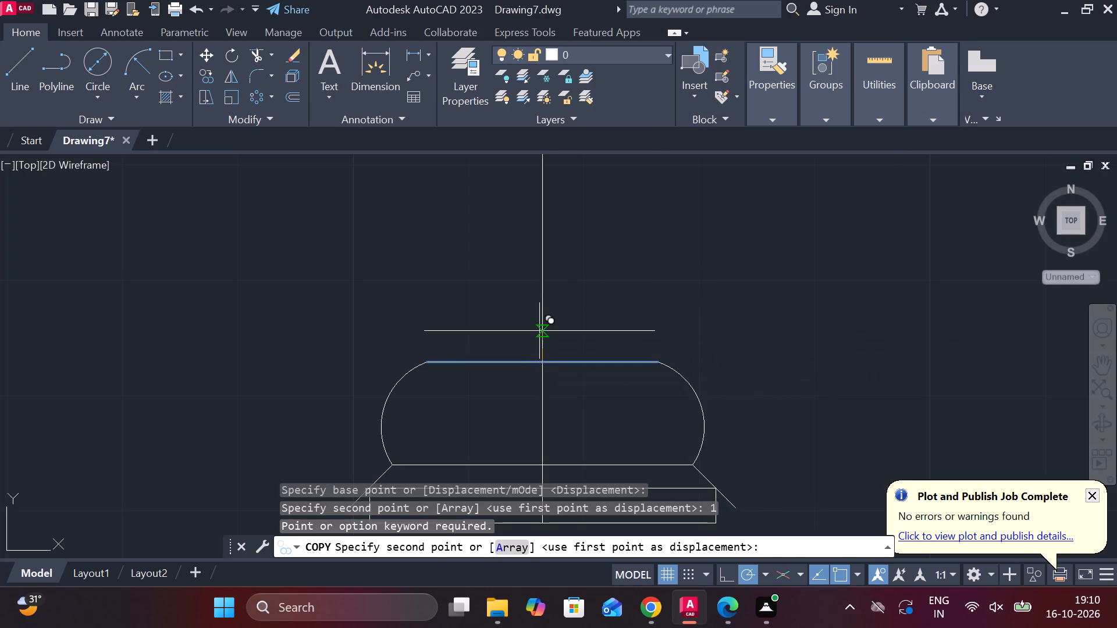
pyautogui.press('1')
pyautogui.press('Return')
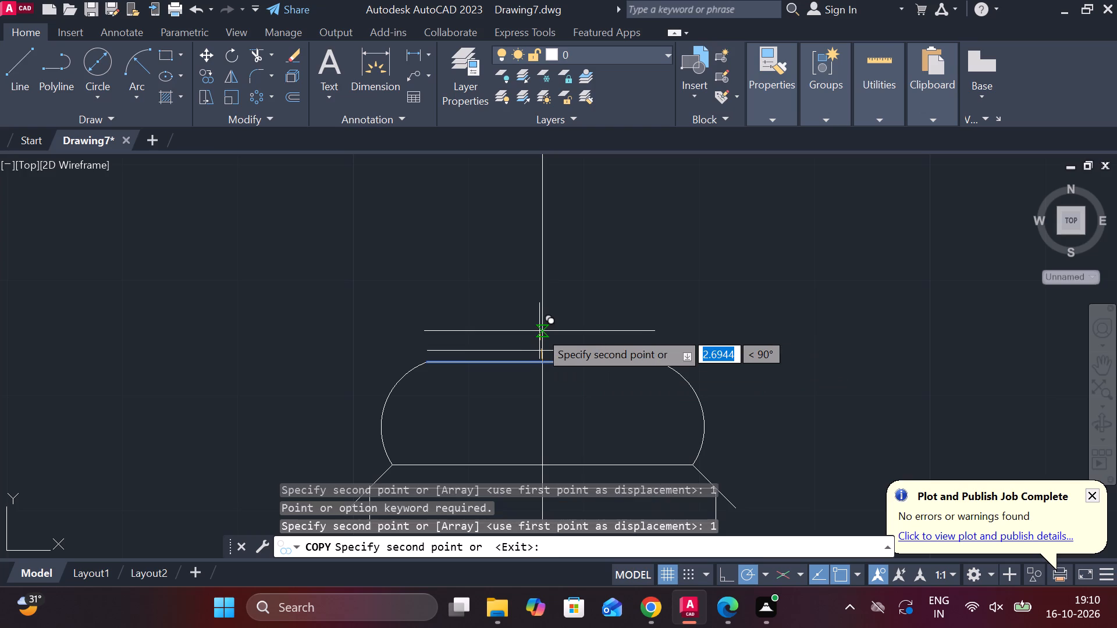
pyautogui.press('Escape')
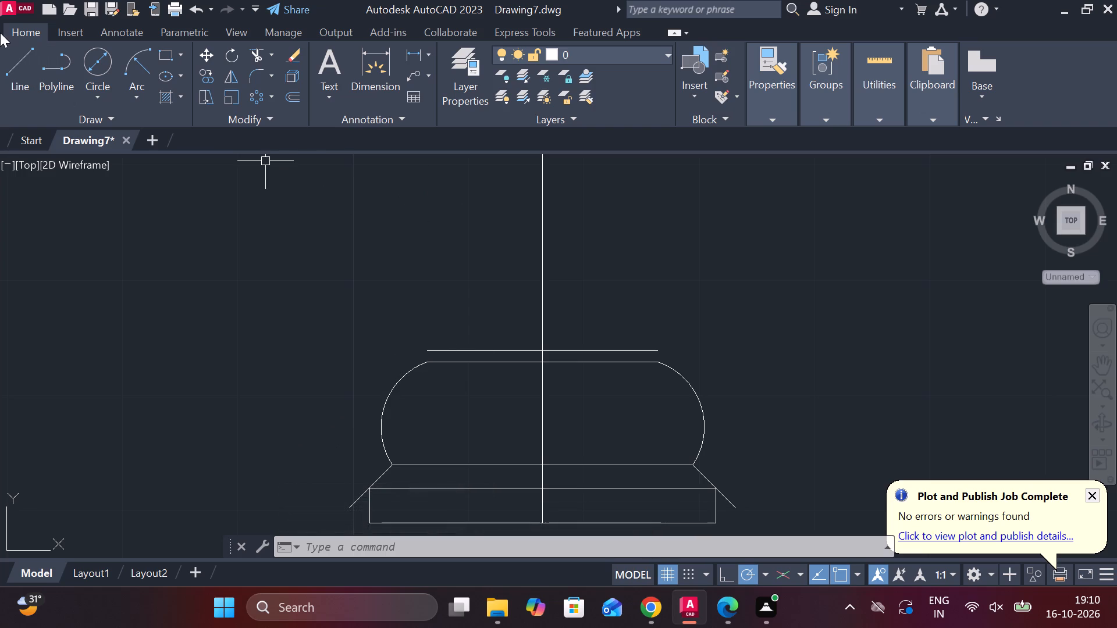
# Draw a vertical line joining the left ends of the original and copied horizontal lines.
pyautogui.click(22, 67)
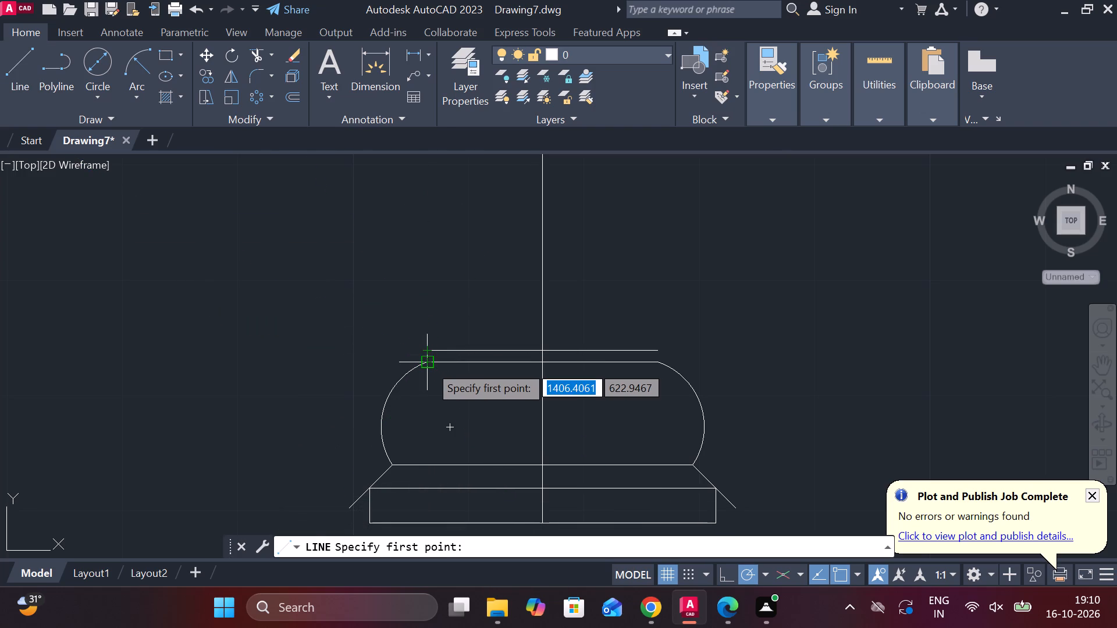
pyautogui.scroll(3, 429, 365)
pyautogui.click(419, 356)
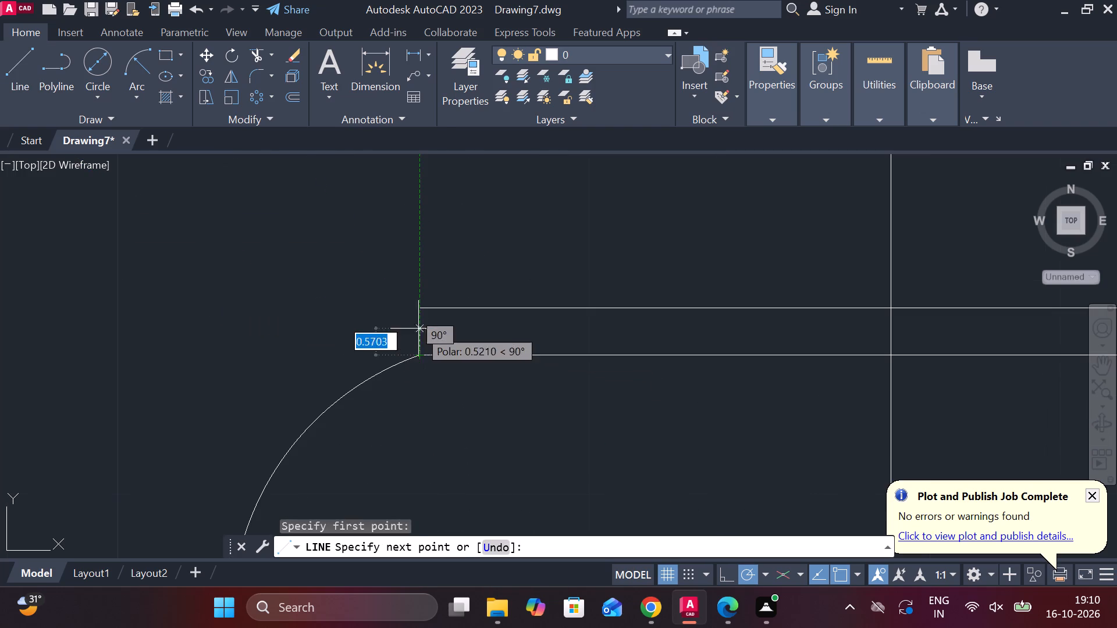
pyautogui.click(417, 305)
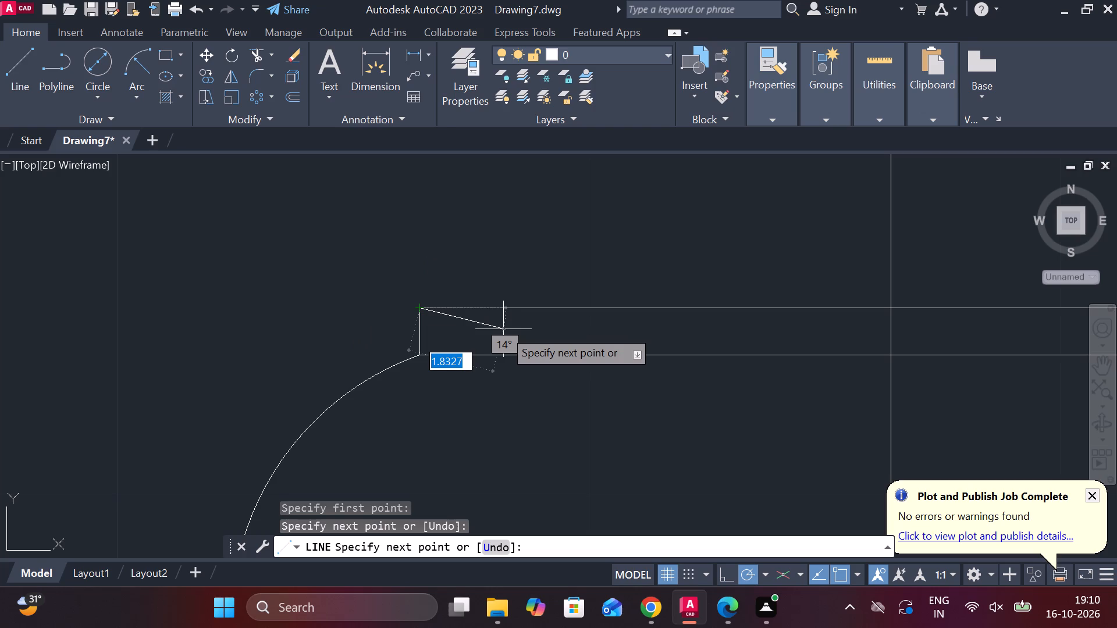
pyautogui.press('Escape')
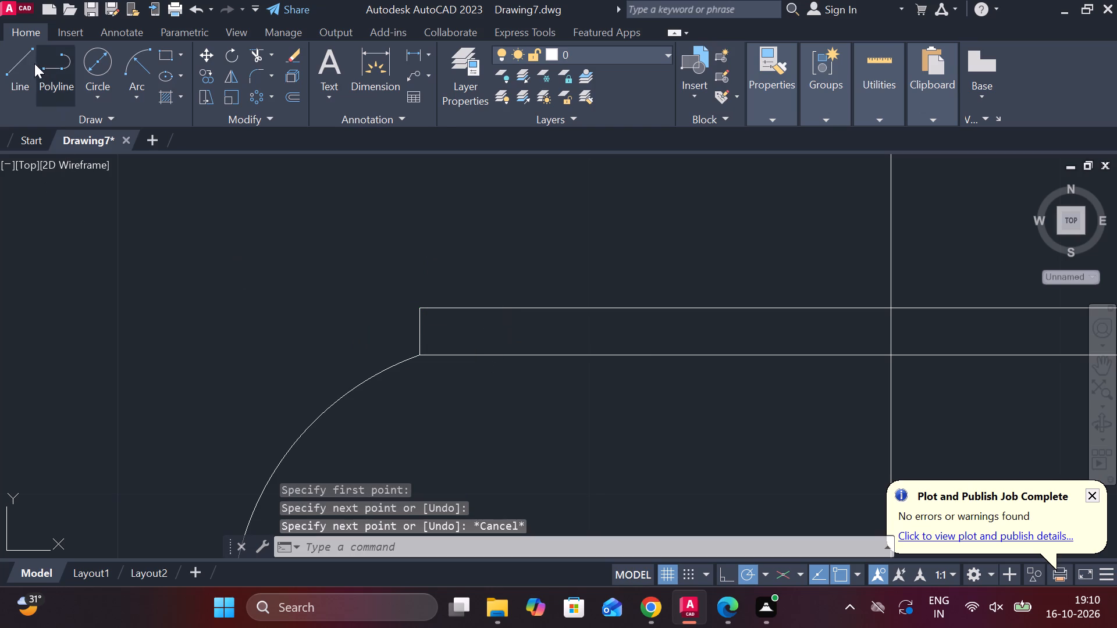
# Draw a vertical line joining the right ends of the original and copied horizontal lines.
pyautogui.click(23, 66)
pyautogui.scroll(-2, 645, 334)
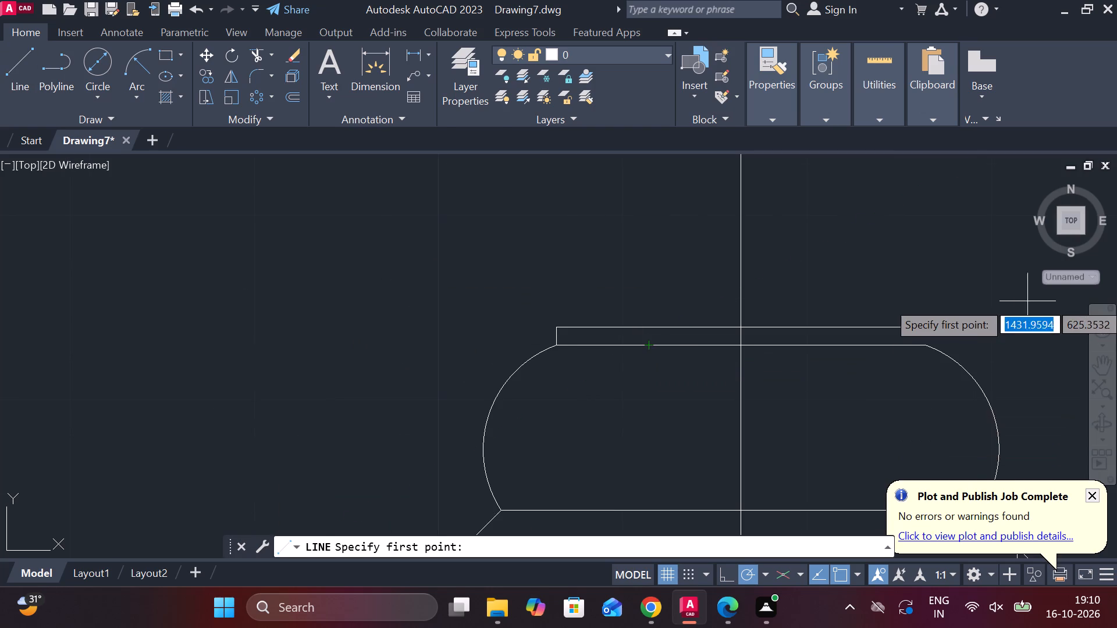
pyautogui.scroll(1, 1020, 301)
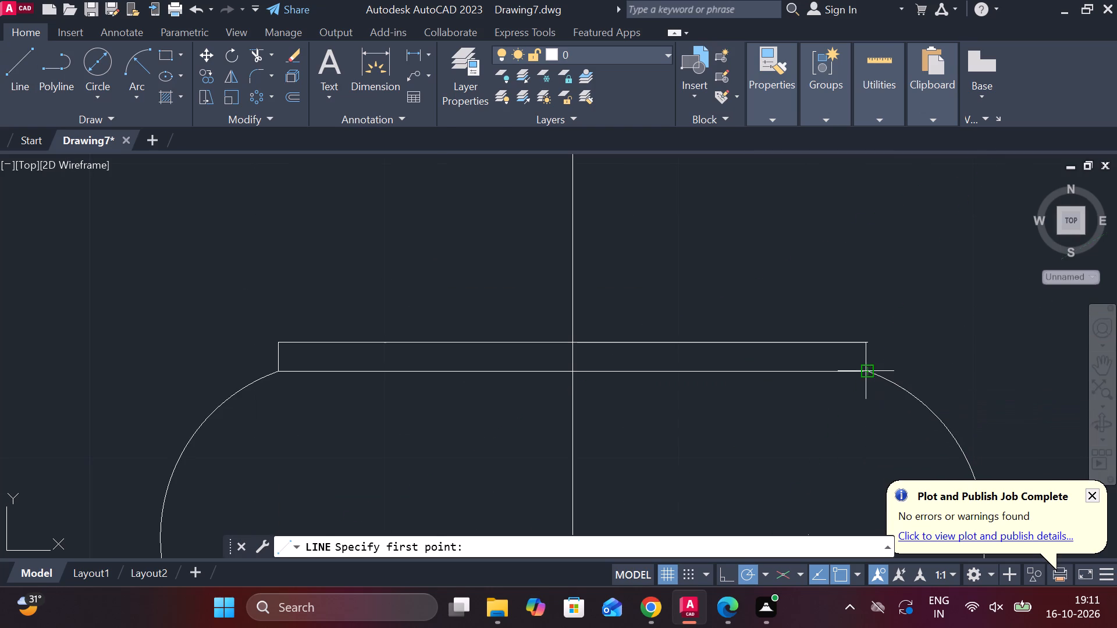
pyautogui.click(866, 370)
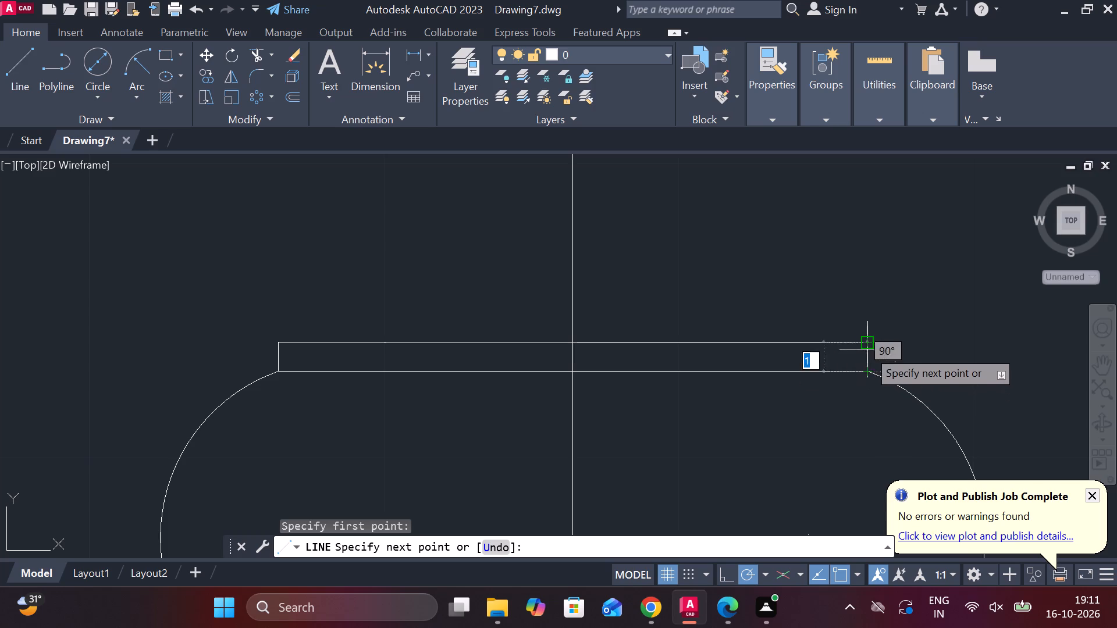
pyautogui.click(867, 338)
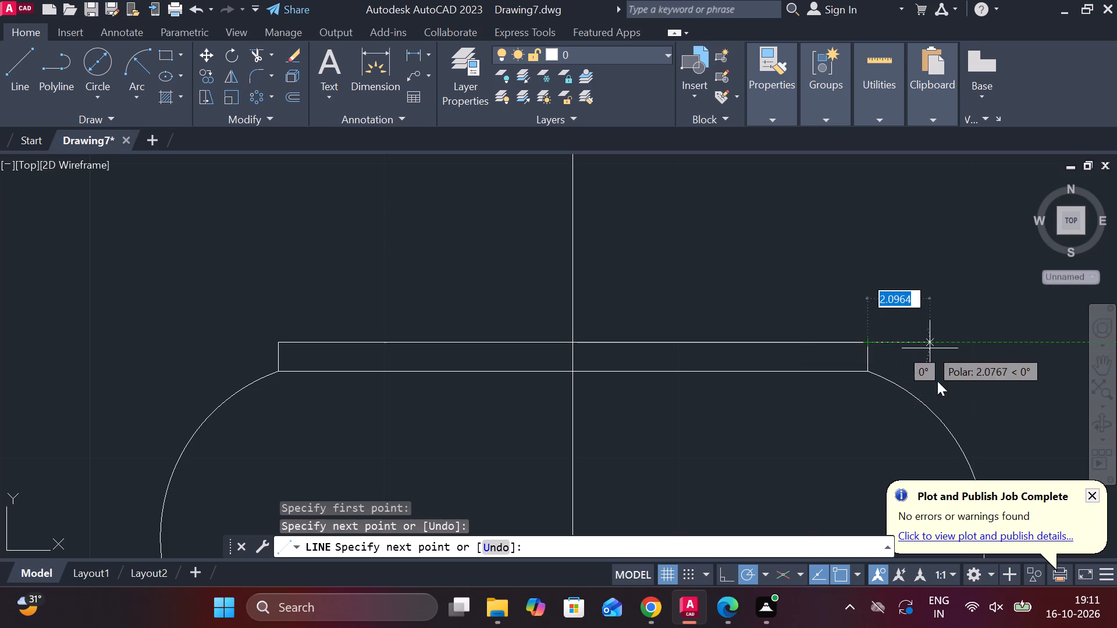
pyautogui.press('Escape')
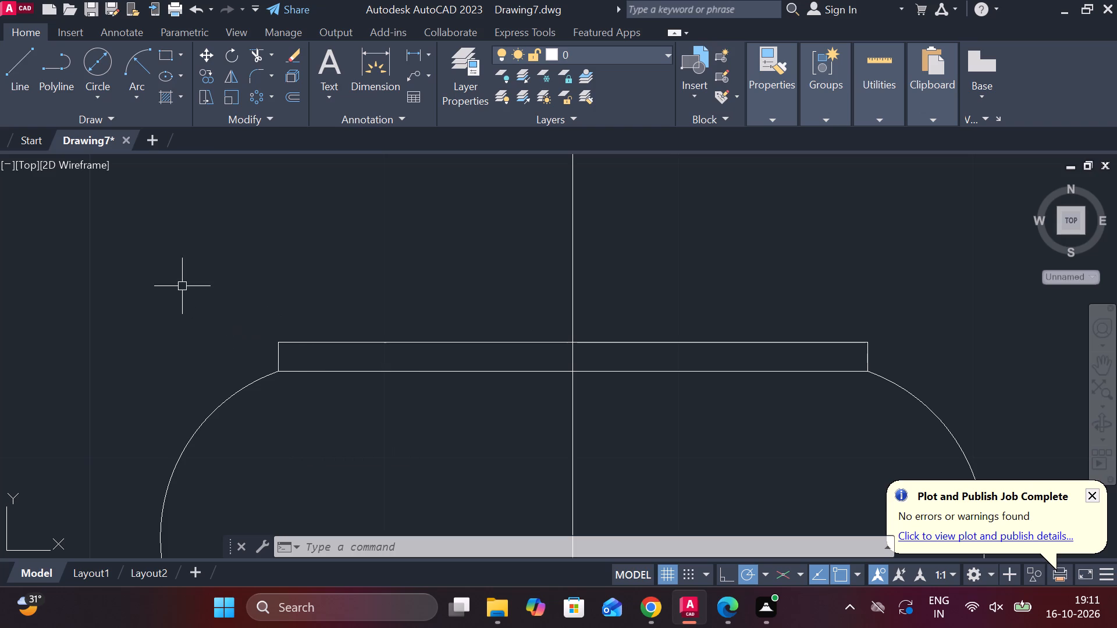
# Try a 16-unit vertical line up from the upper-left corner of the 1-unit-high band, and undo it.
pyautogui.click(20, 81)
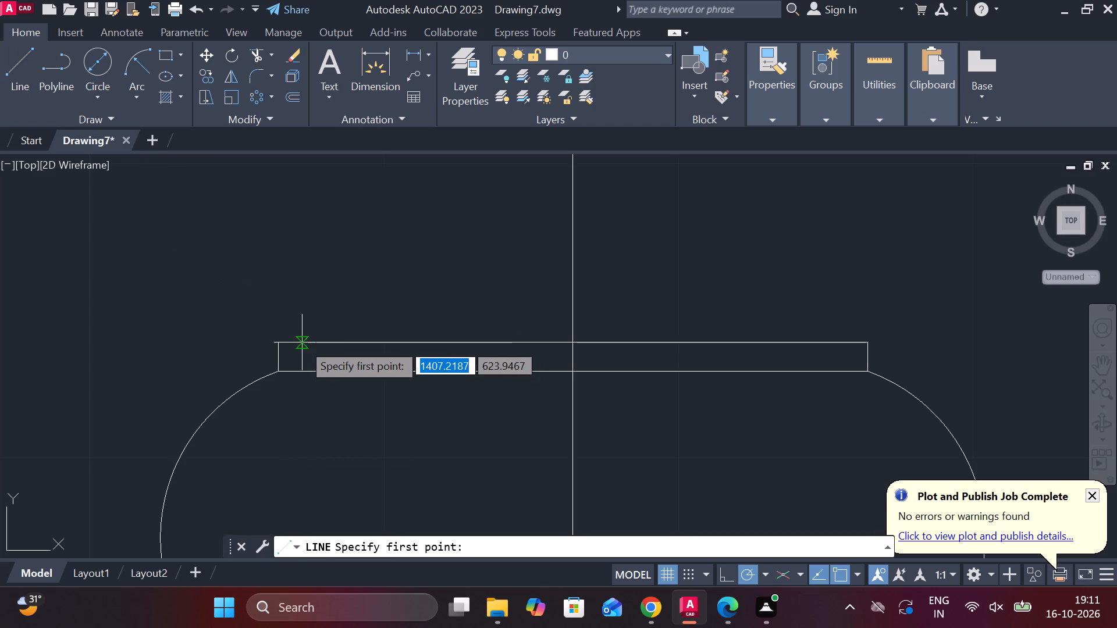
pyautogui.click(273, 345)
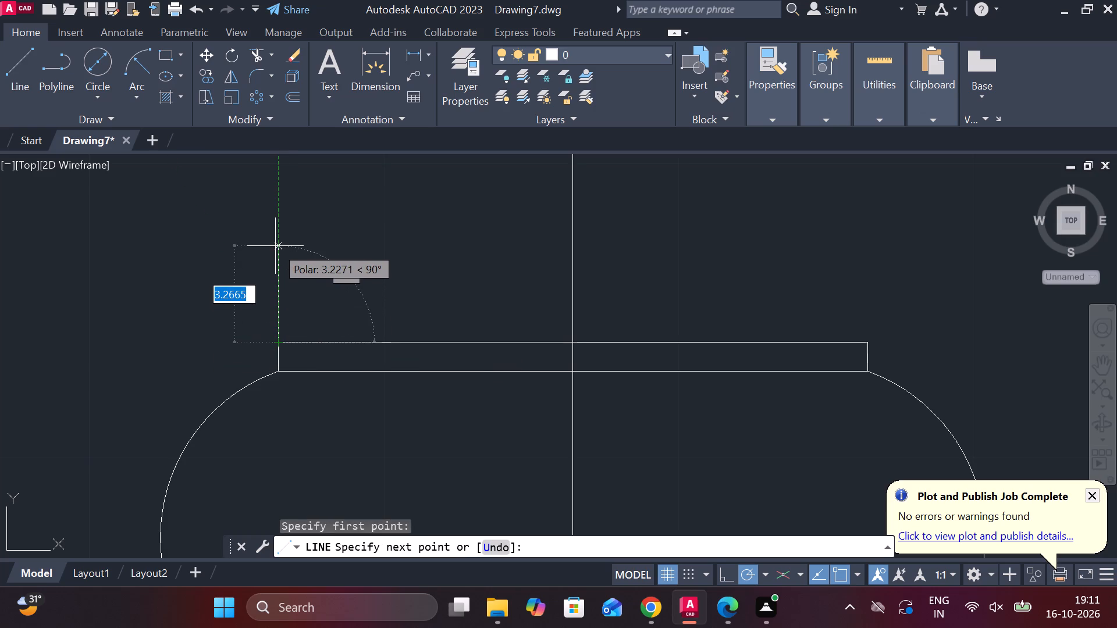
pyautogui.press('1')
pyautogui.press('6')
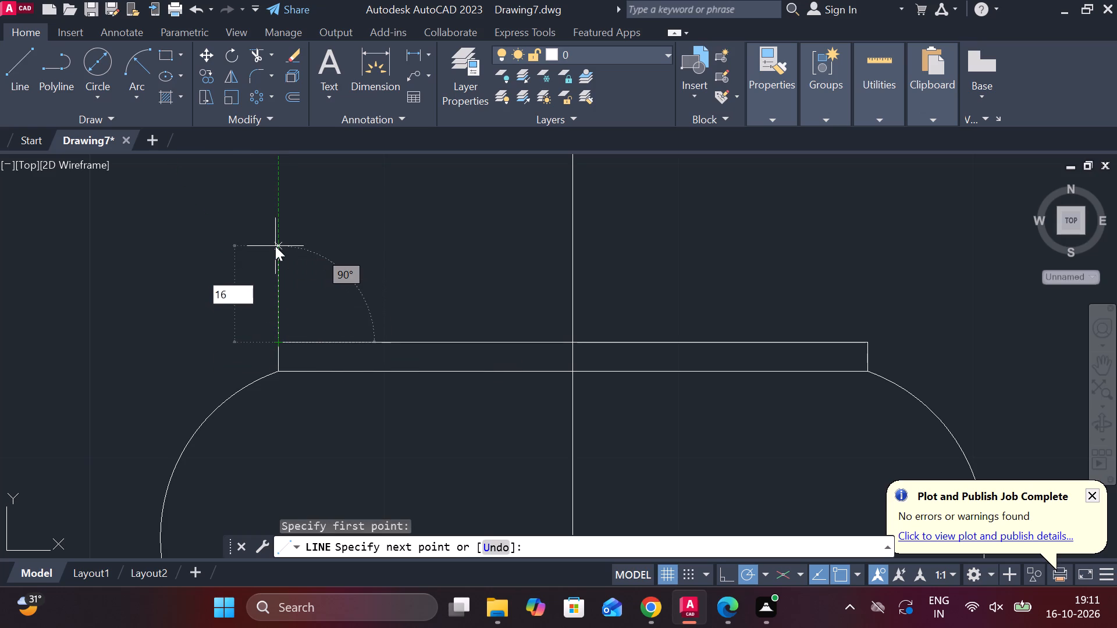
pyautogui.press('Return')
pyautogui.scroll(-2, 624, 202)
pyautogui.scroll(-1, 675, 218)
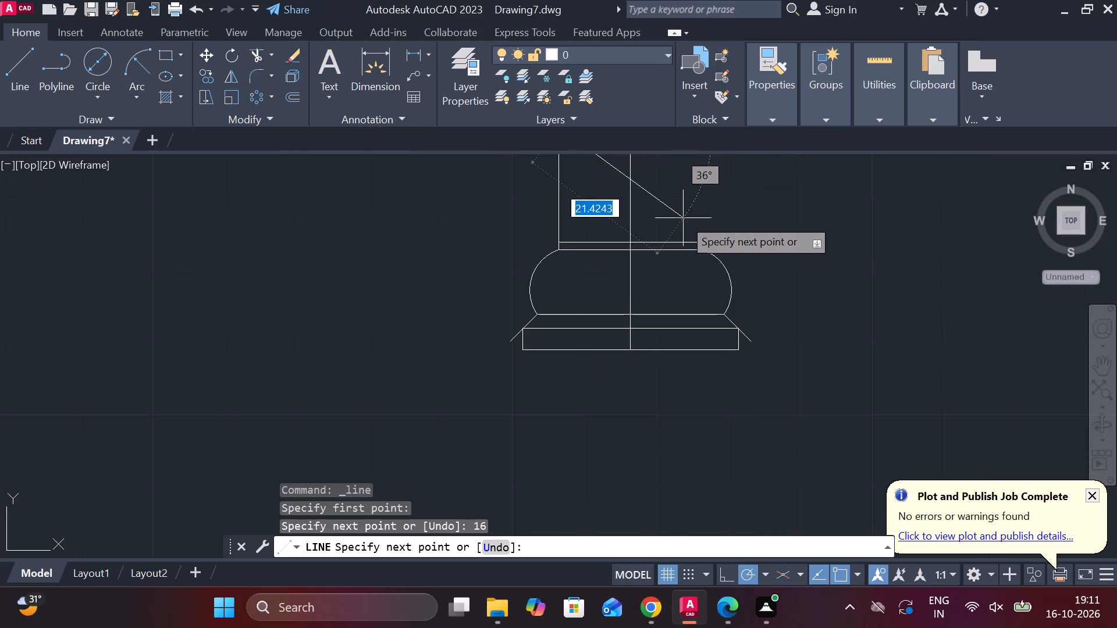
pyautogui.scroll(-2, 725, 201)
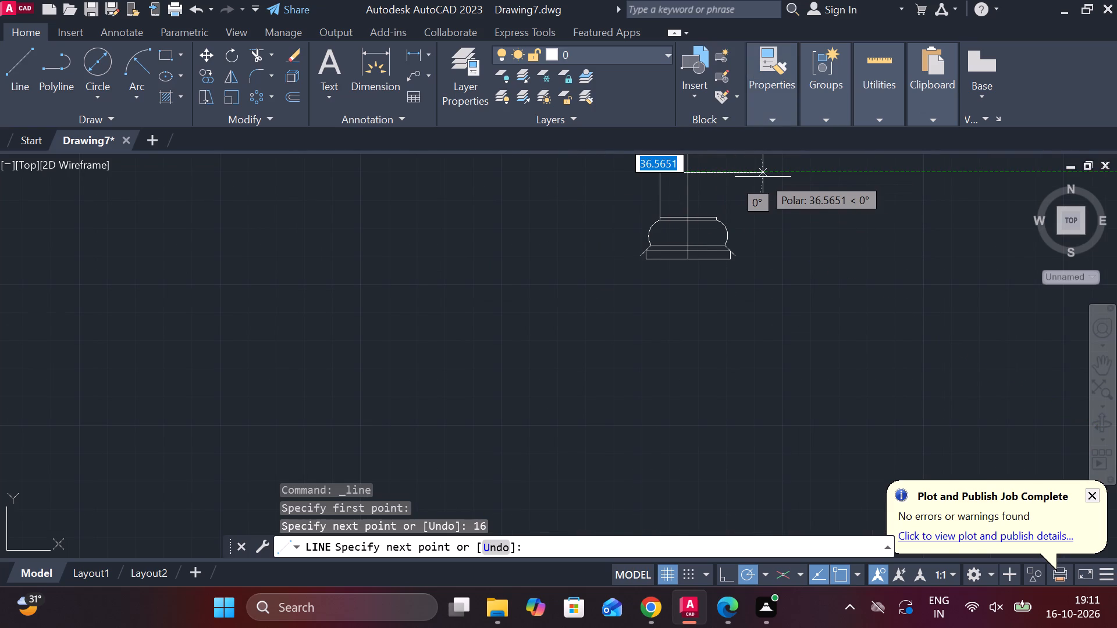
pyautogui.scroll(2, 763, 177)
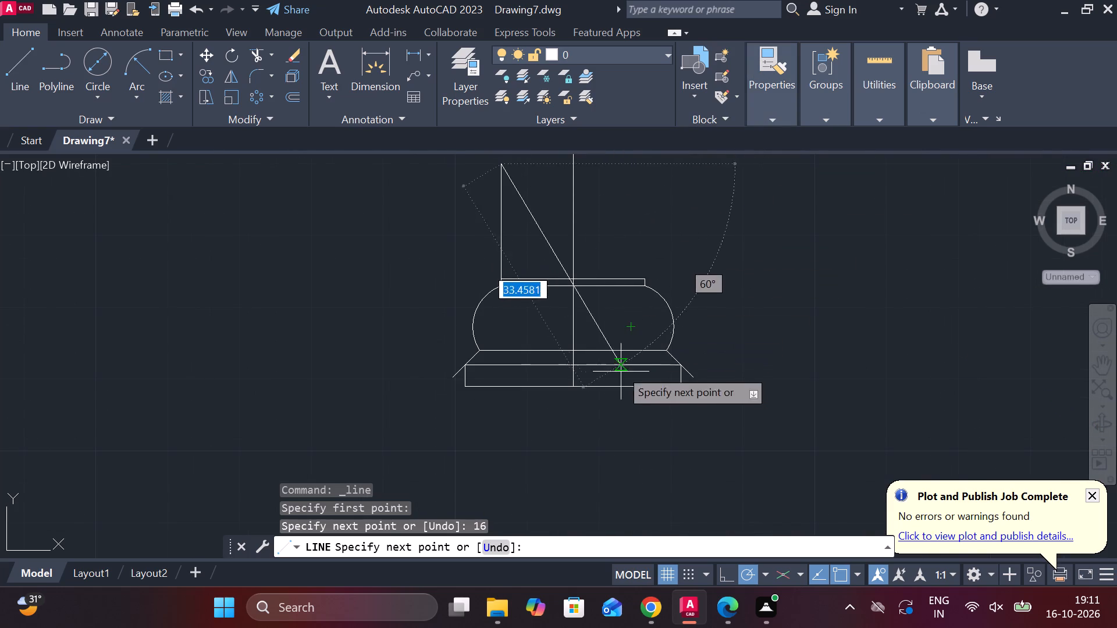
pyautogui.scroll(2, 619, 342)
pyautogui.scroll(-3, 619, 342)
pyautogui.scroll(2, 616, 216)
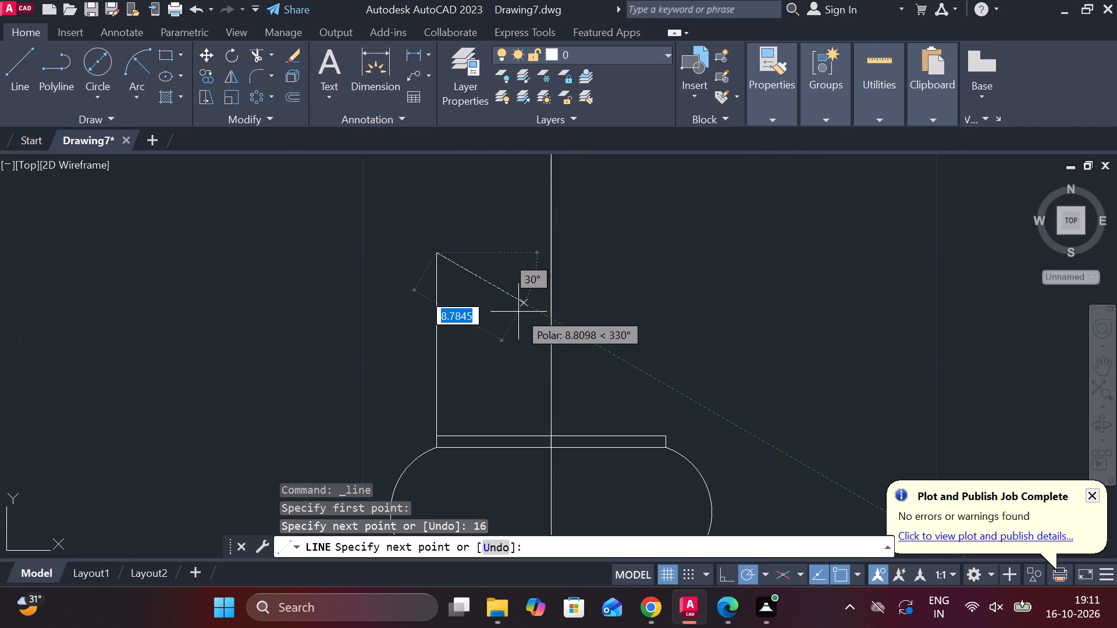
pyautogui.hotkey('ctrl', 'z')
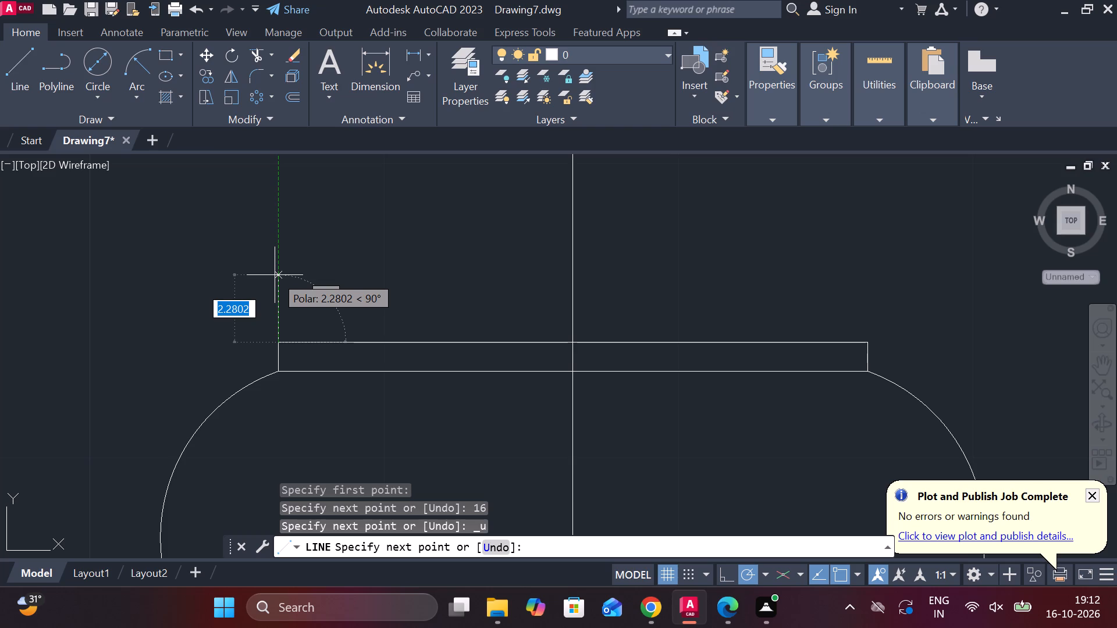
# Draw a 2-unit vertical line up from the band's upper-left corner and a horizontal line from its top to the centre line.
pyautogui.press('2')
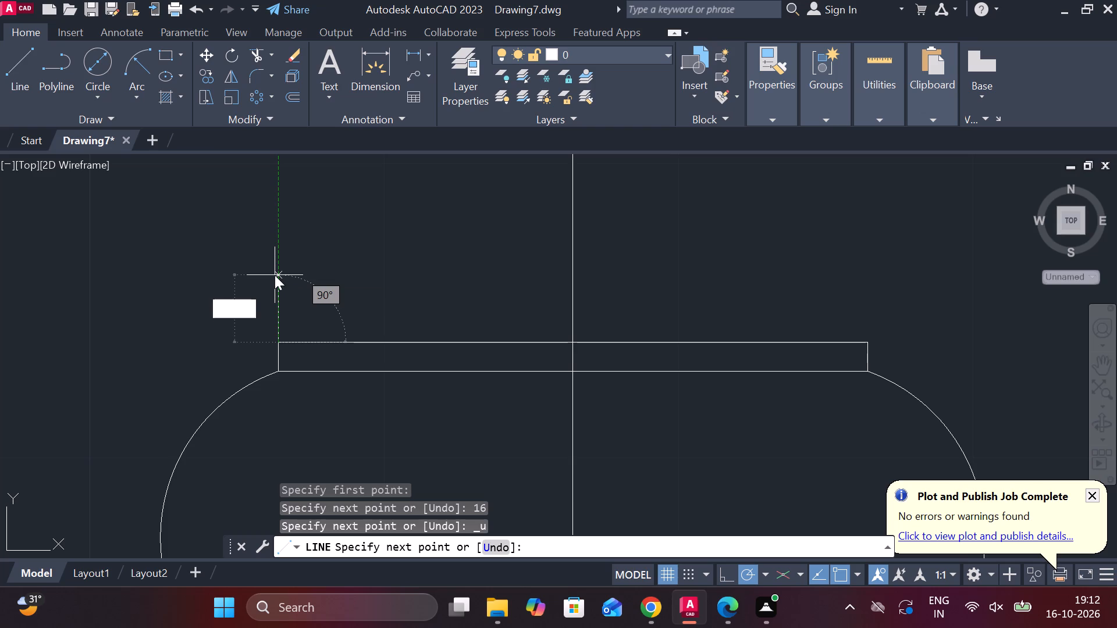
pyautogui.press('Return')
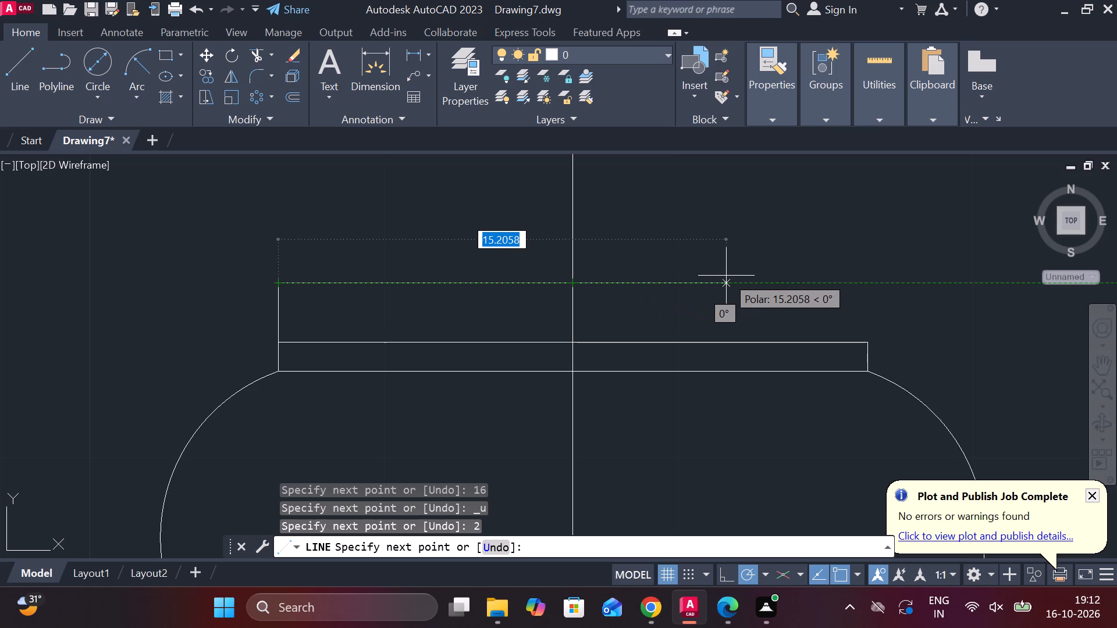
pyautogui.click(572, 277)
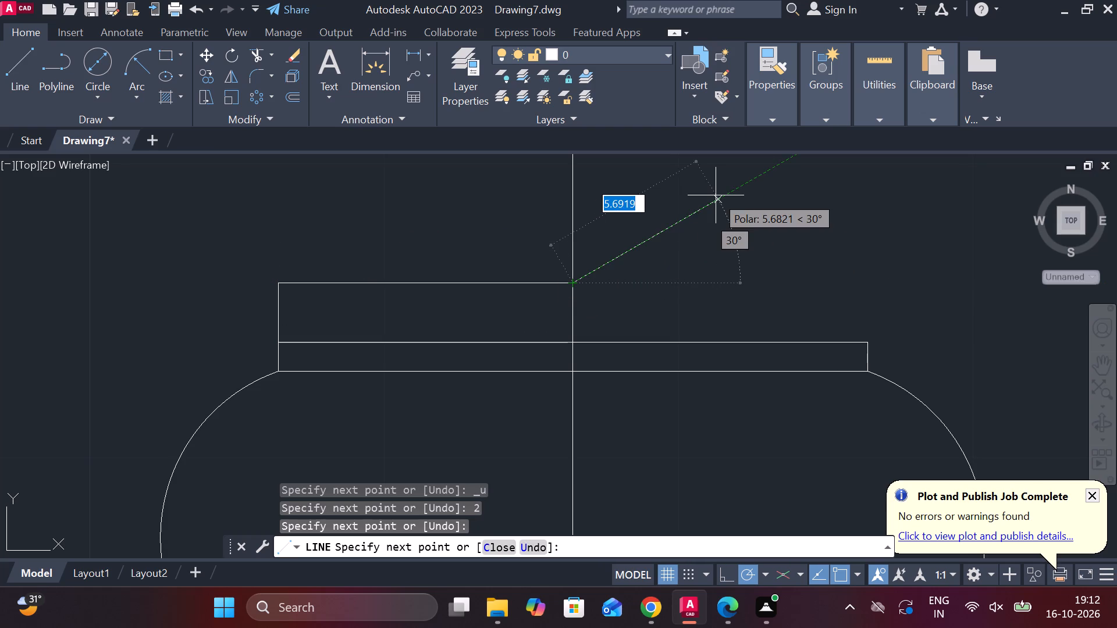
pyautogui.press('Escape')
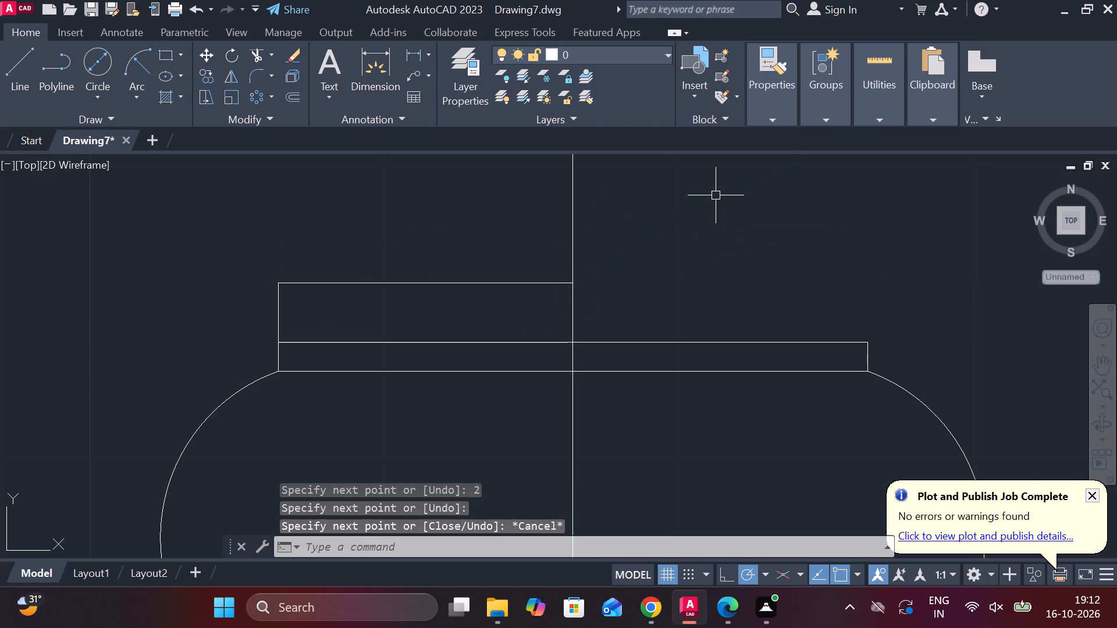
# Check the height between the band's top edge and the new horizontal line with a temporary linear dimension.
pyautogui.click(411, 52)
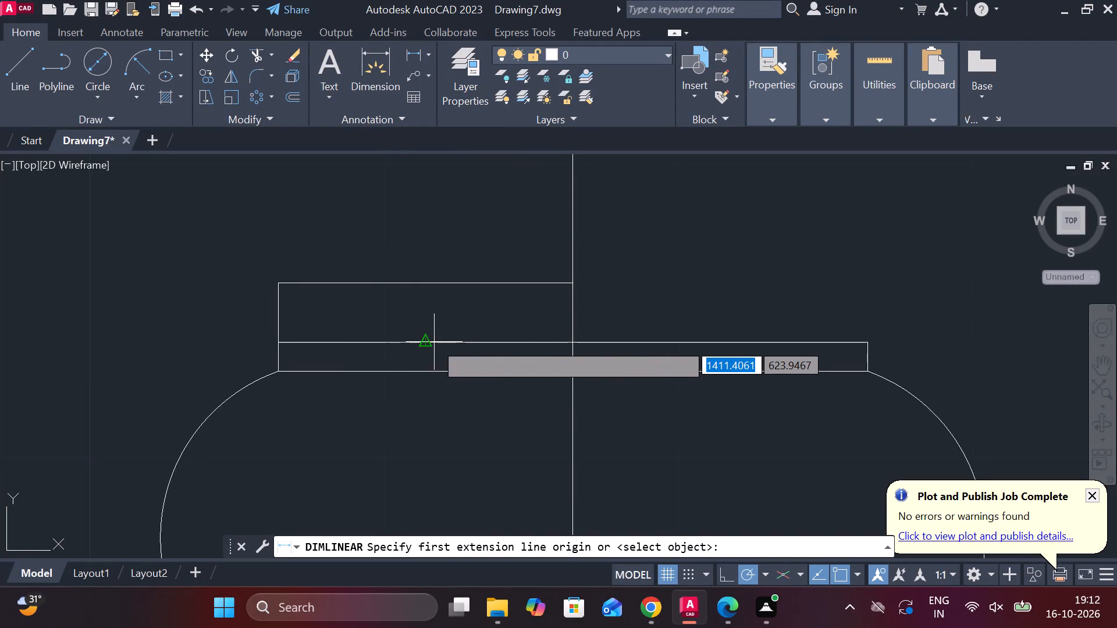
pyautogui.click(431, 342)
pyautogui.click(428, 281)
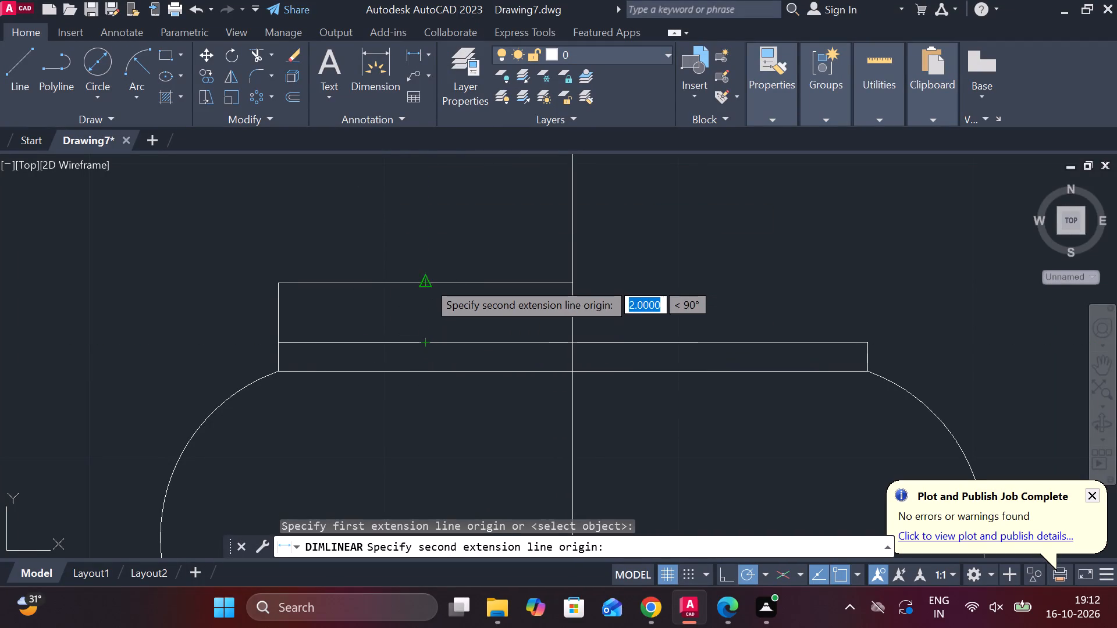
pyautogui.scroll(2, 220, 298)
pyautogui.scroll(-4, 220, 298)
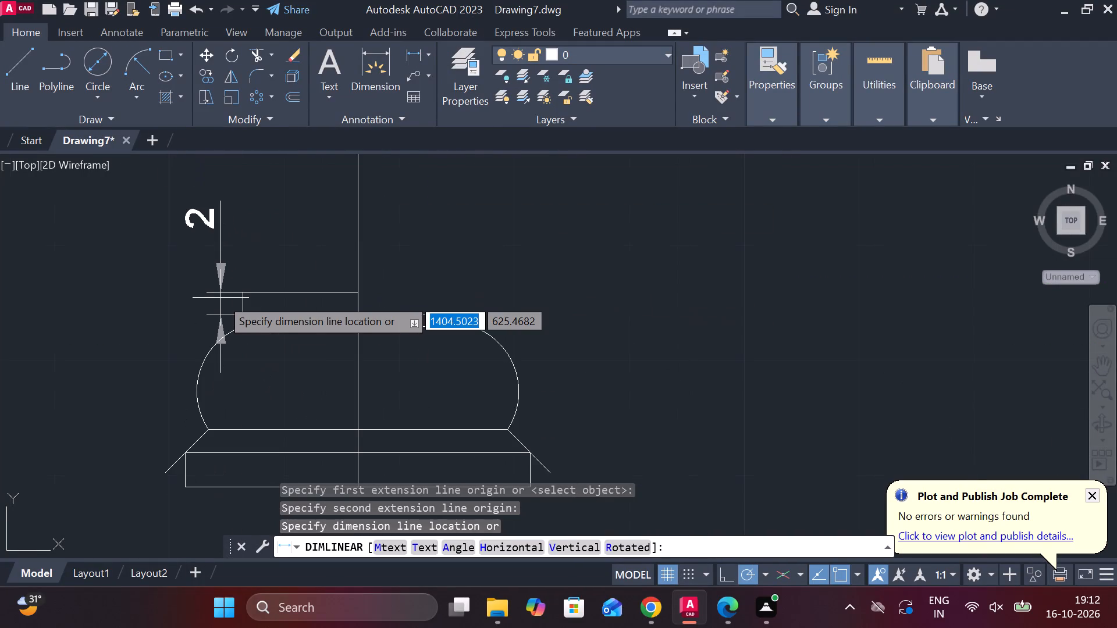
pyautogui.scroll(2, 220, 298)
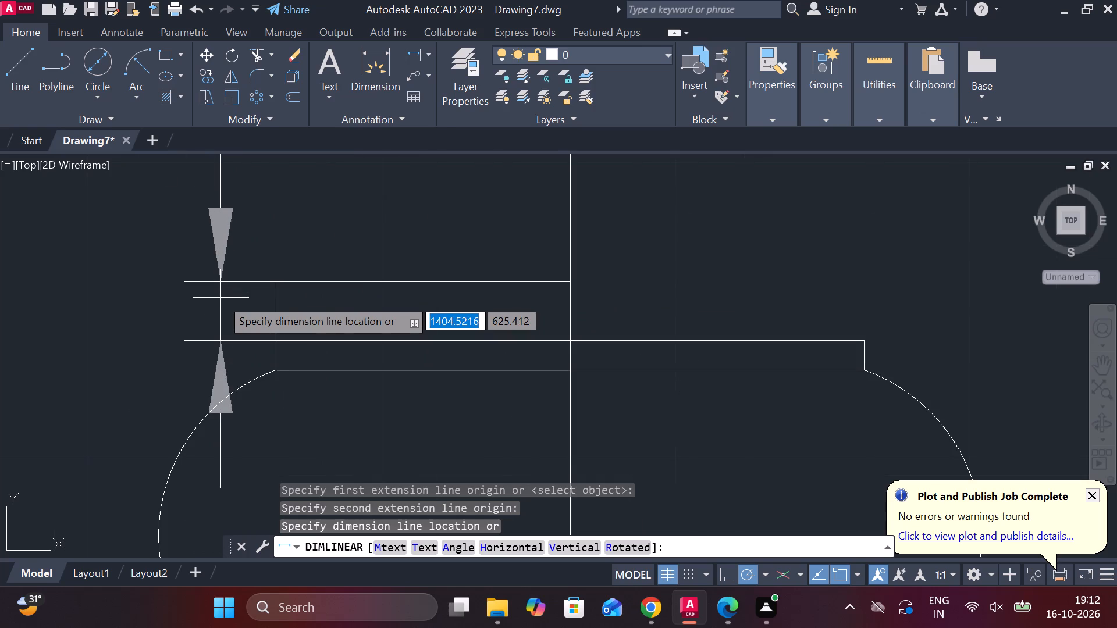
pyautogui.press('Escape')
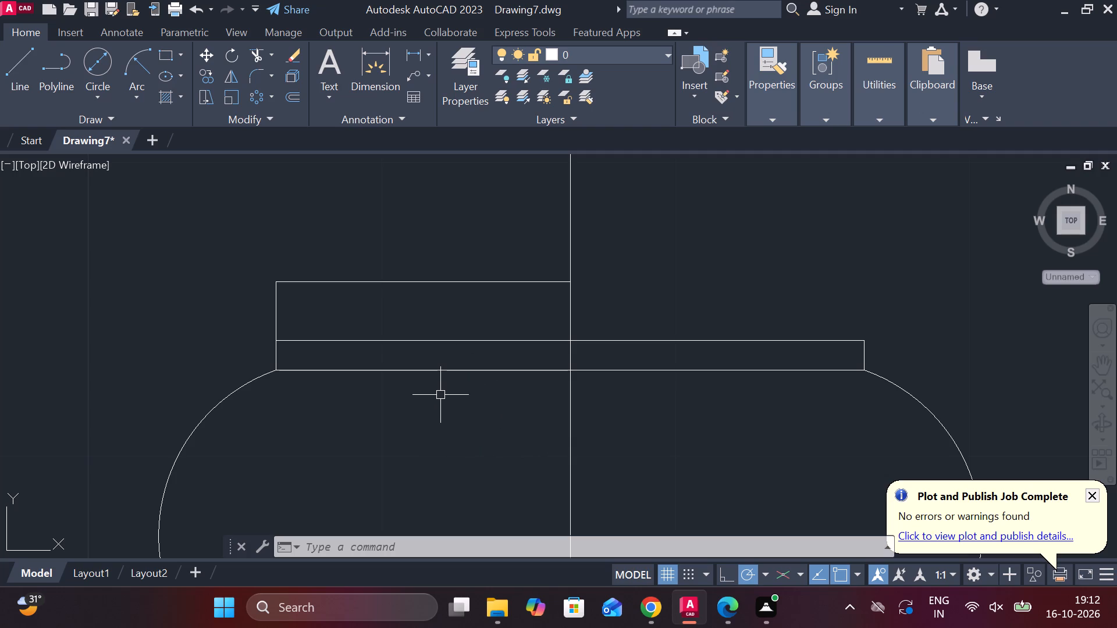
# Draw an 8-unit horizontal line to the right from the upper horizontal line's end on the centre line.
pyautogui.click(17, 71)
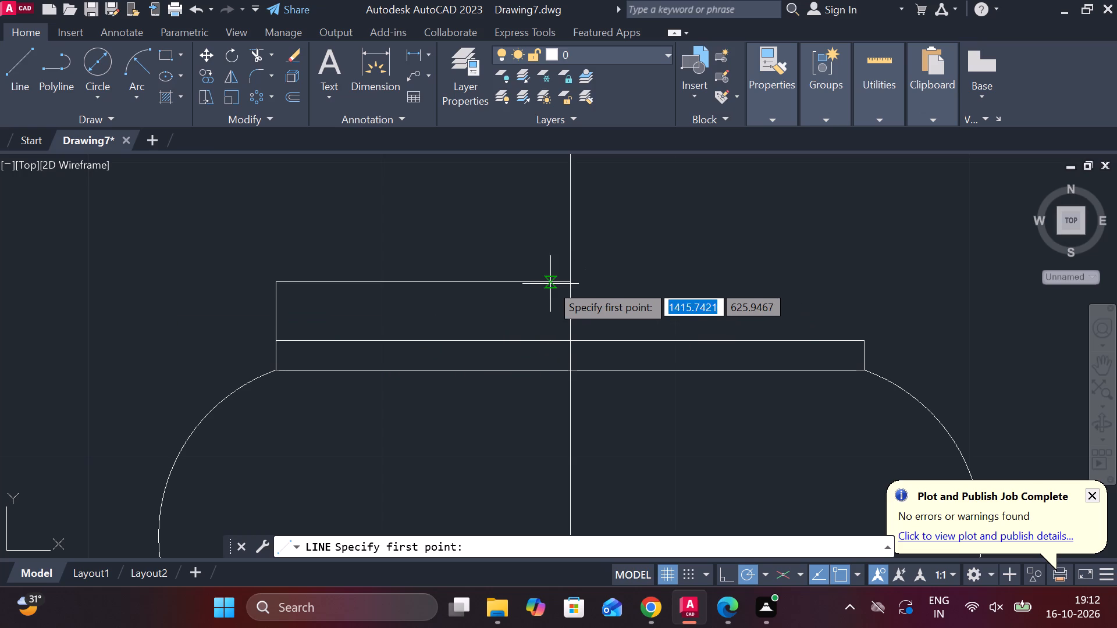
pyautogui.click(565, 284)
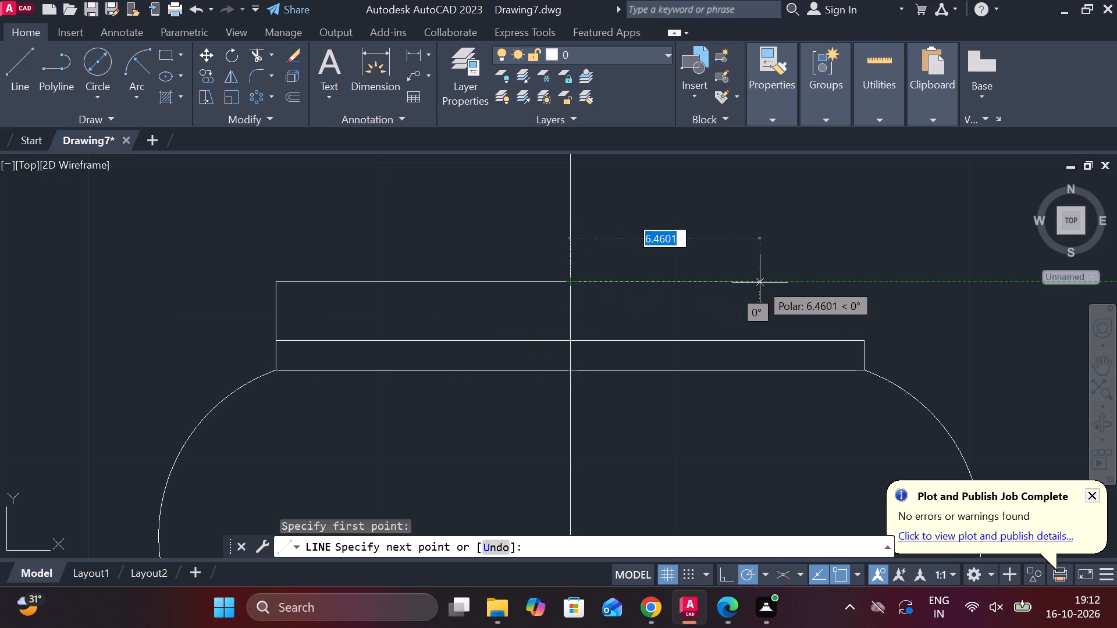
pyautogui.press('8')
pyautogui.press('Return')
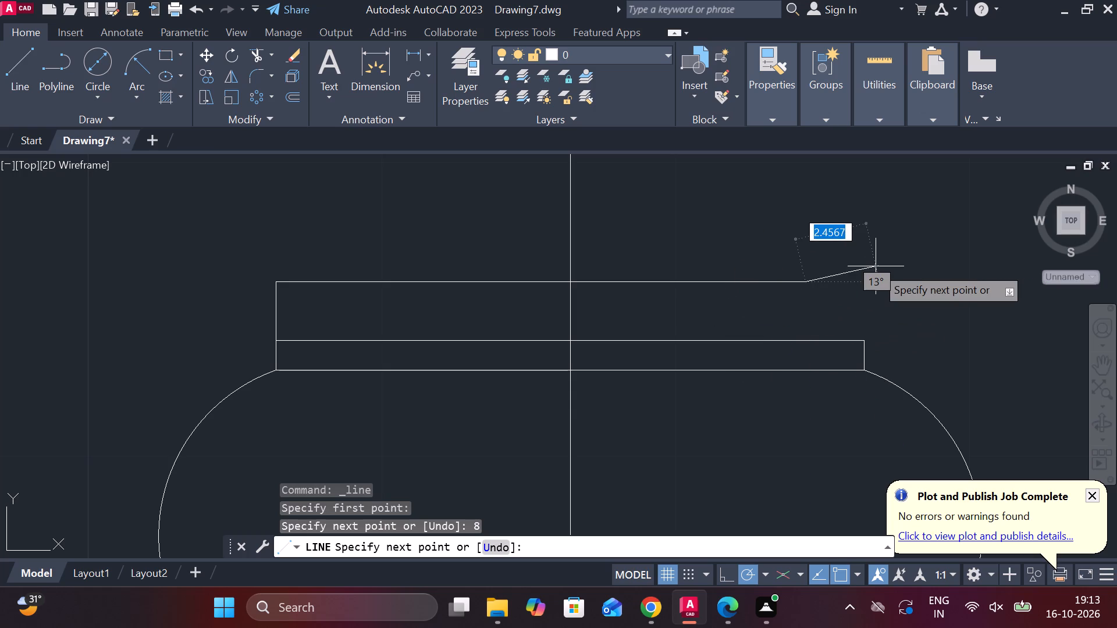
pyautogui.press('Escape')
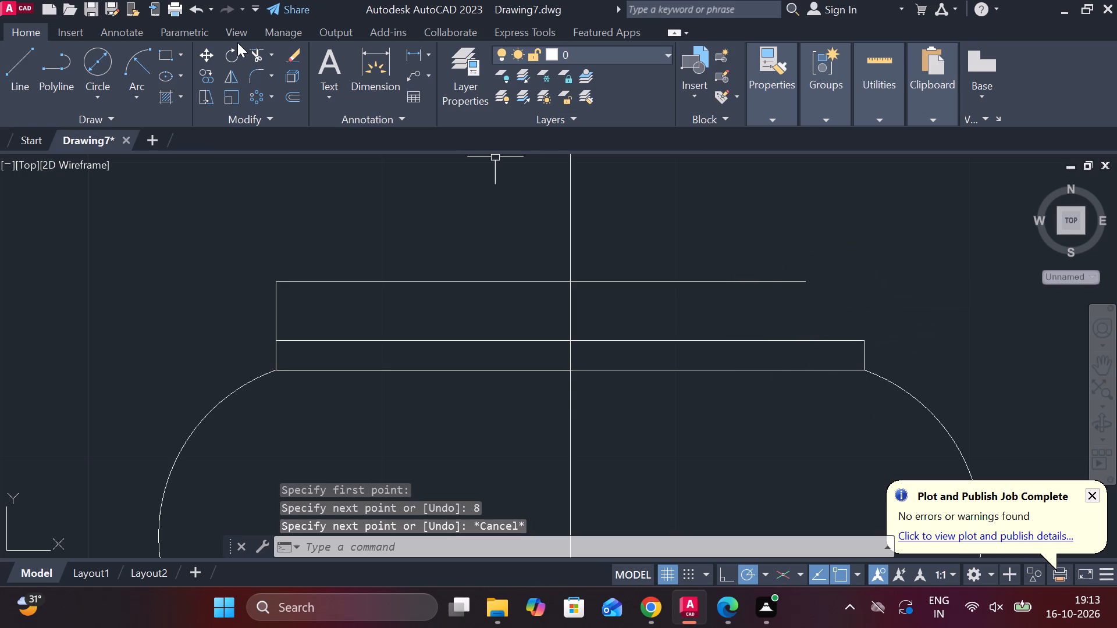
# Delete the 10-unit upper horizontal line left of the centre line.
pyautogui.click(360, 281)
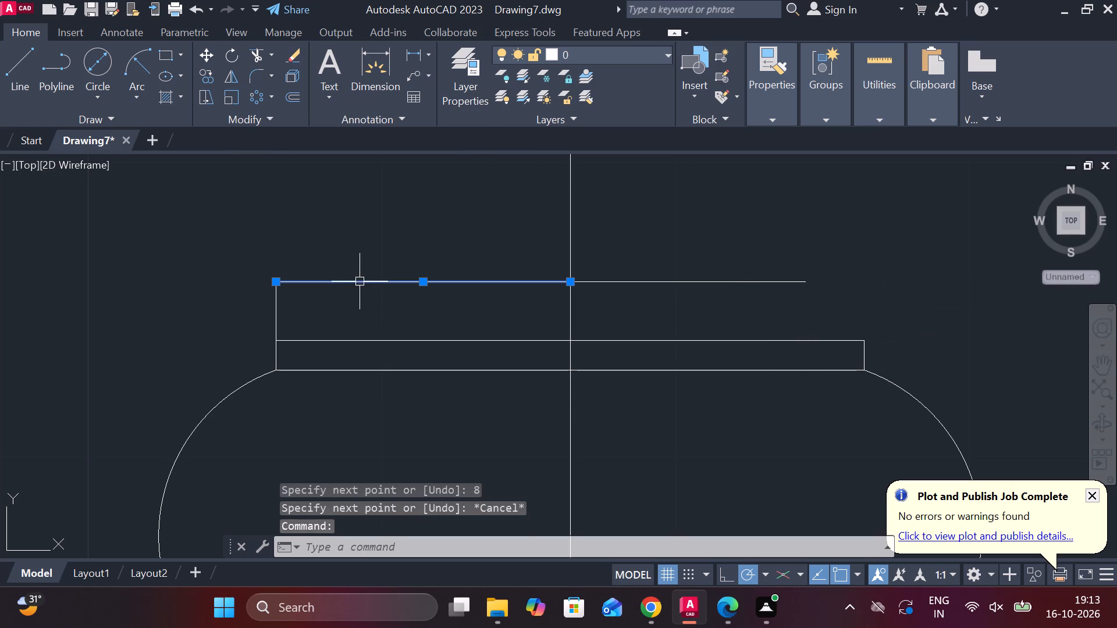
pyautogui.press('Delete')
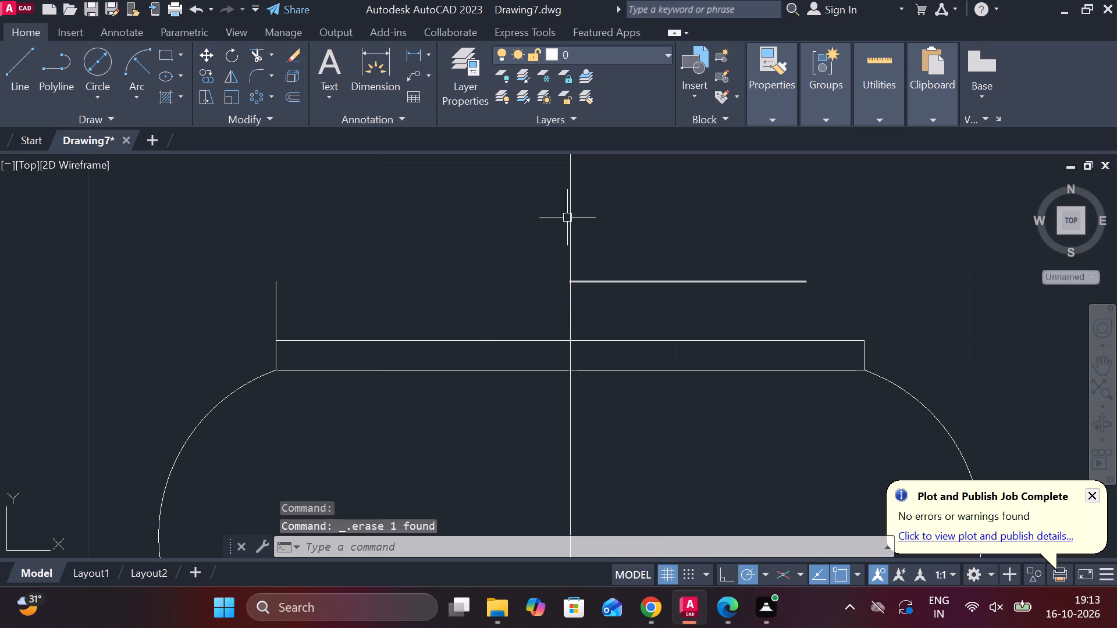
# Draw an 8-unit horizontal line to the left from the right-hand line's end on the centre line.
pyautogui.click(27, 70)
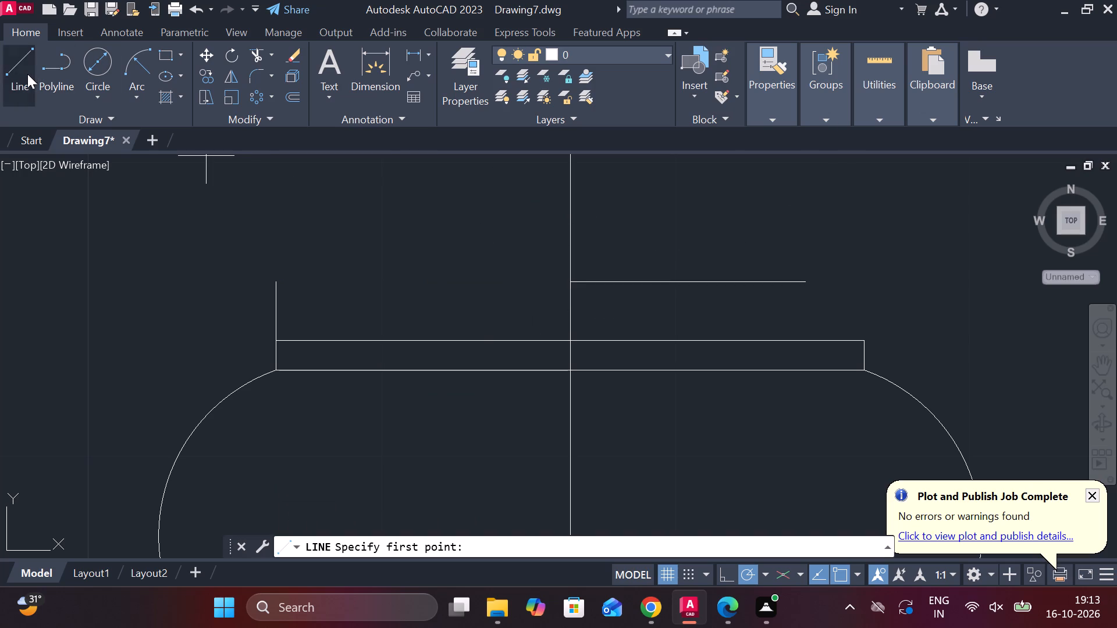
pyautogui.click(570, 284)
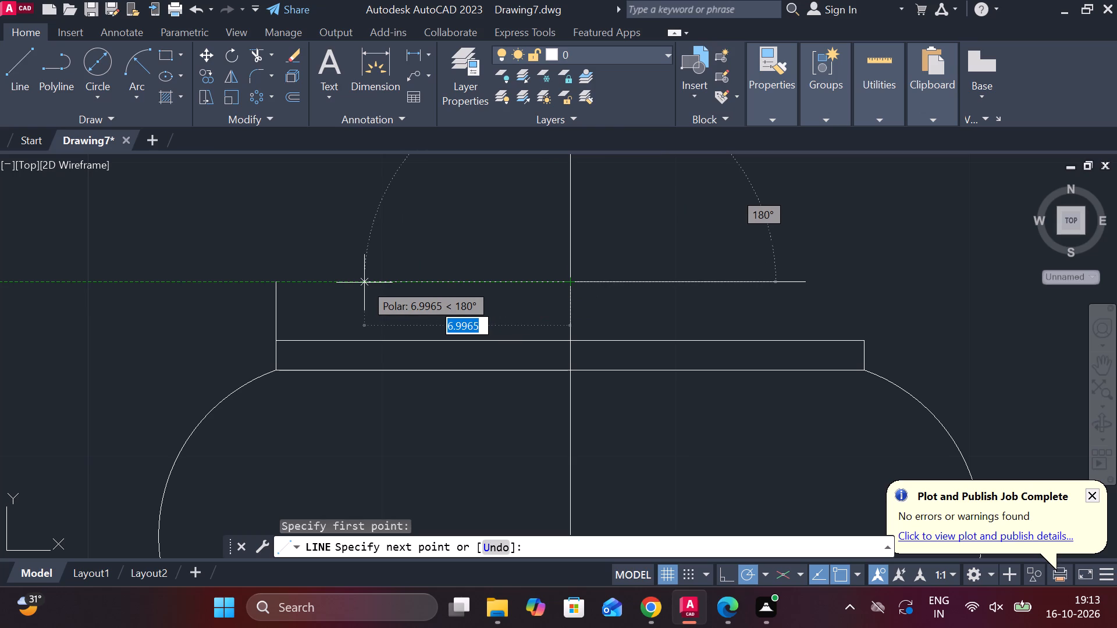
pyautogui.press('8')
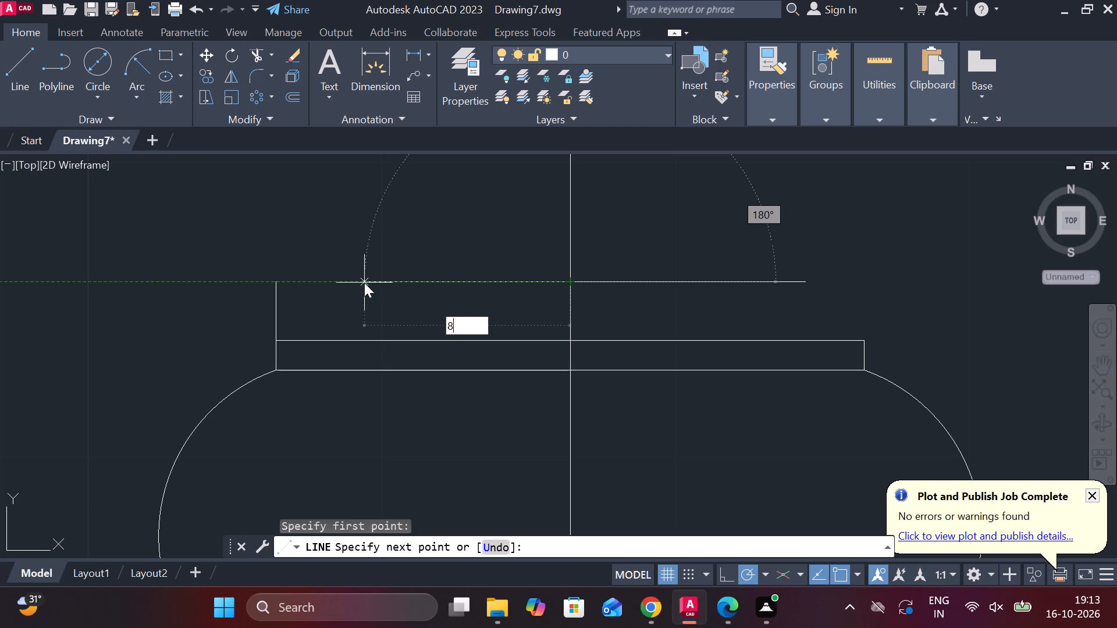
pyautogui.press('Return')
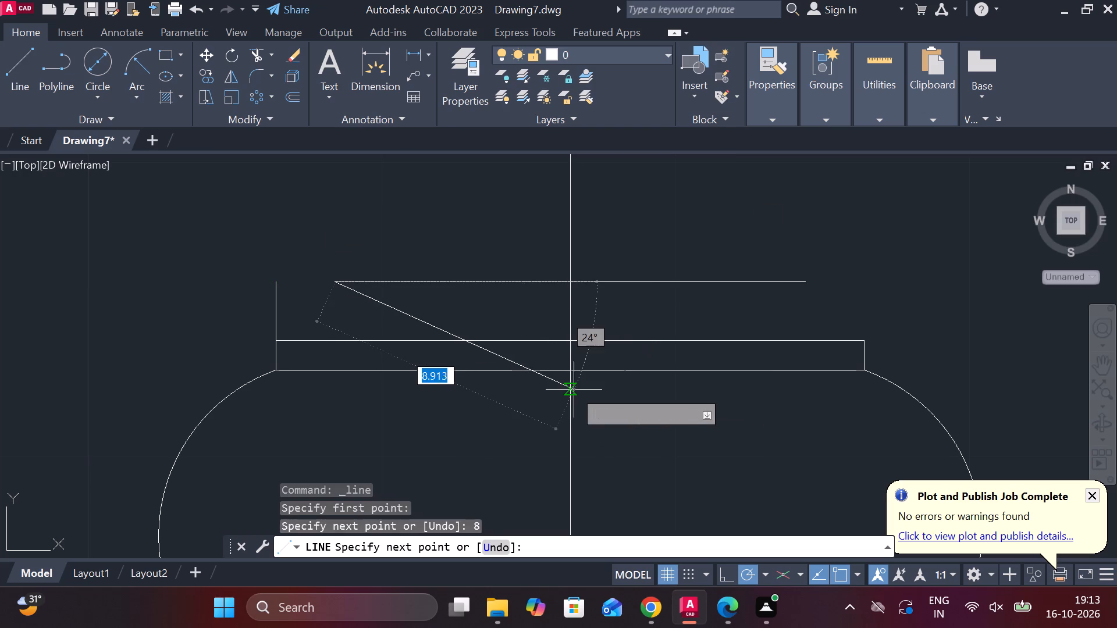
pyautogui.press('Escape')
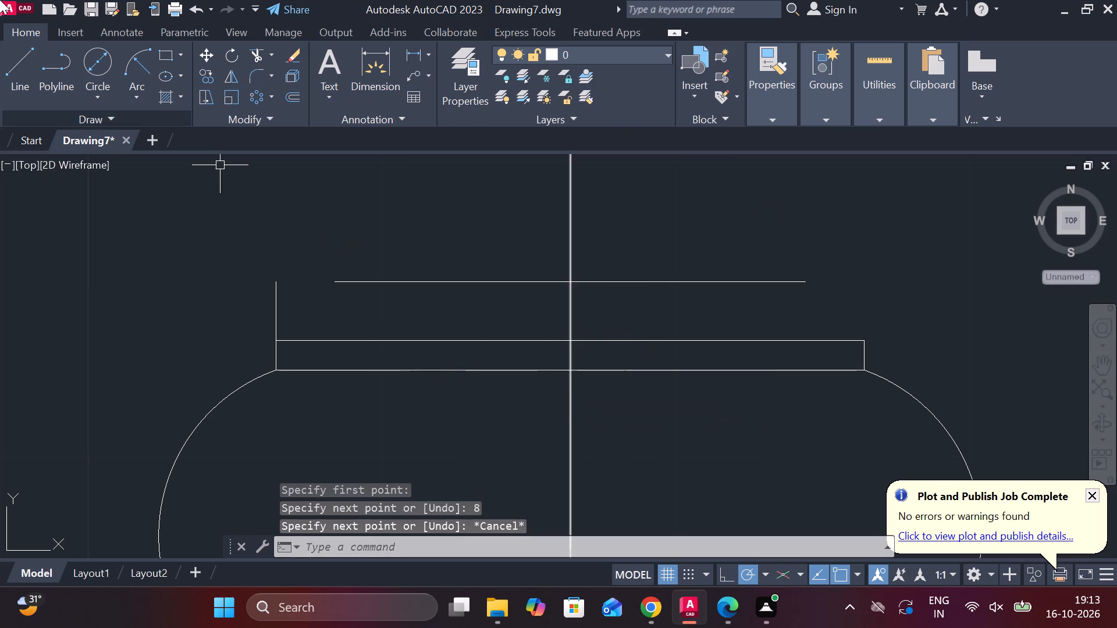
# Delete the 2-unit vertical line above the band's upper-left corner.
pyautogui.click(277, 285)
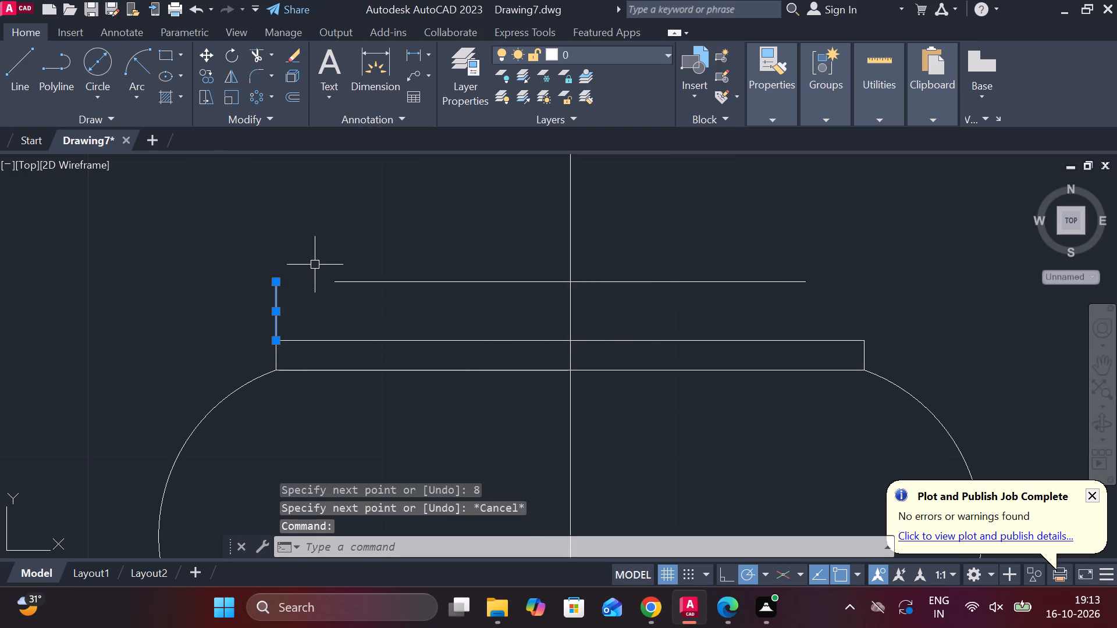
pyautogui.press('Delete')
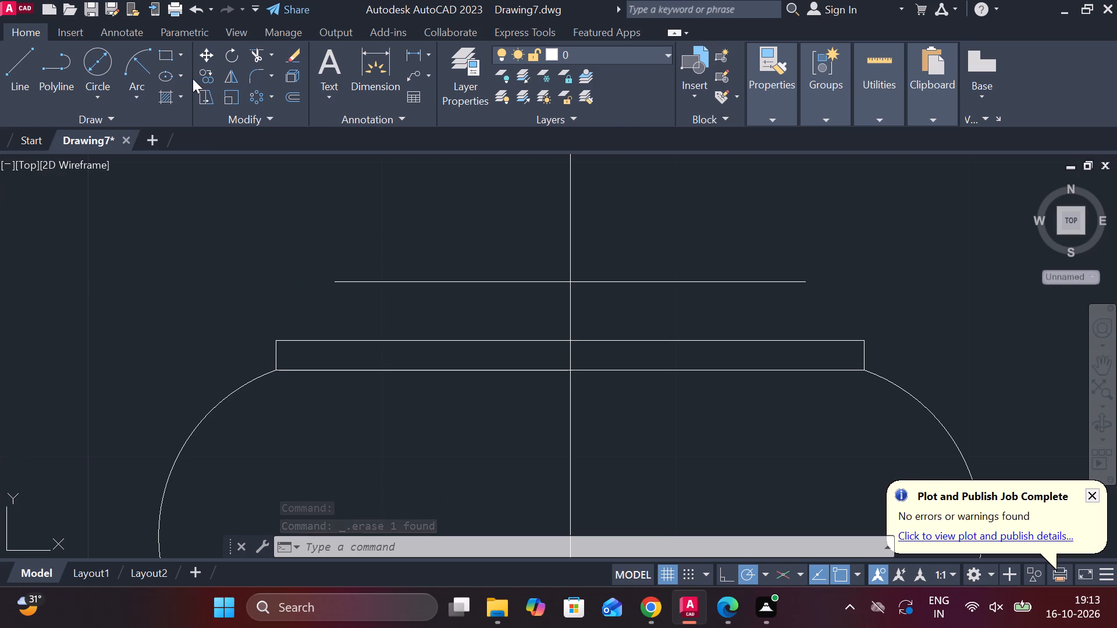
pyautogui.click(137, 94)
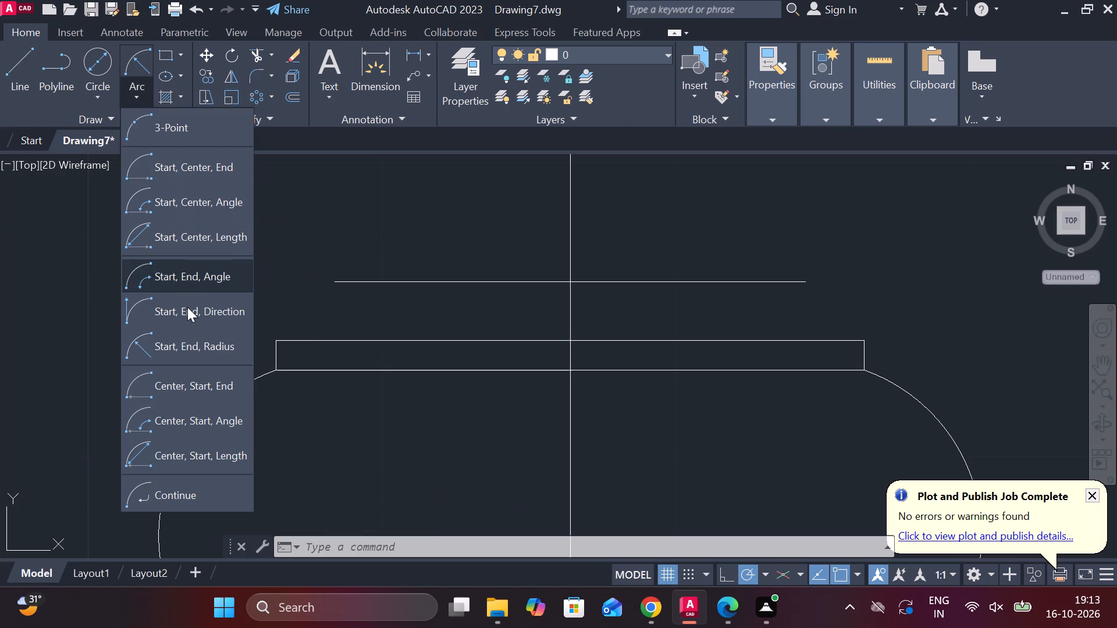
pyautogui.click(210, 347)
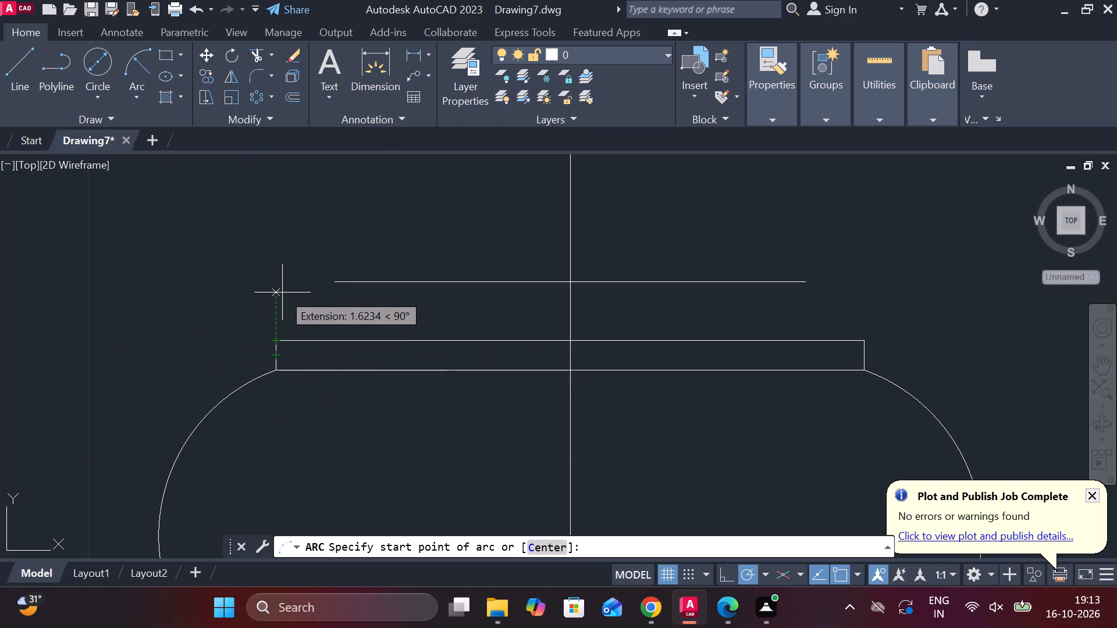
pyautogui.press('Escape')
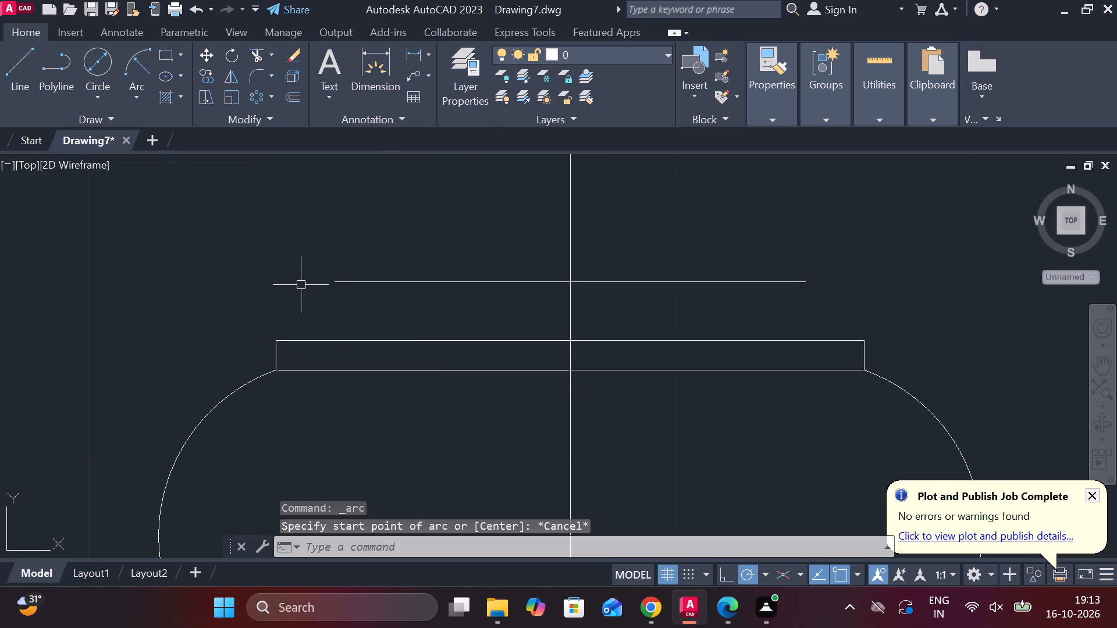
# Draw a start-end-radius arc of radius 2 from the 16-unit line's left end to the band's upper-left corner.
pyautogui.click(137, 56)
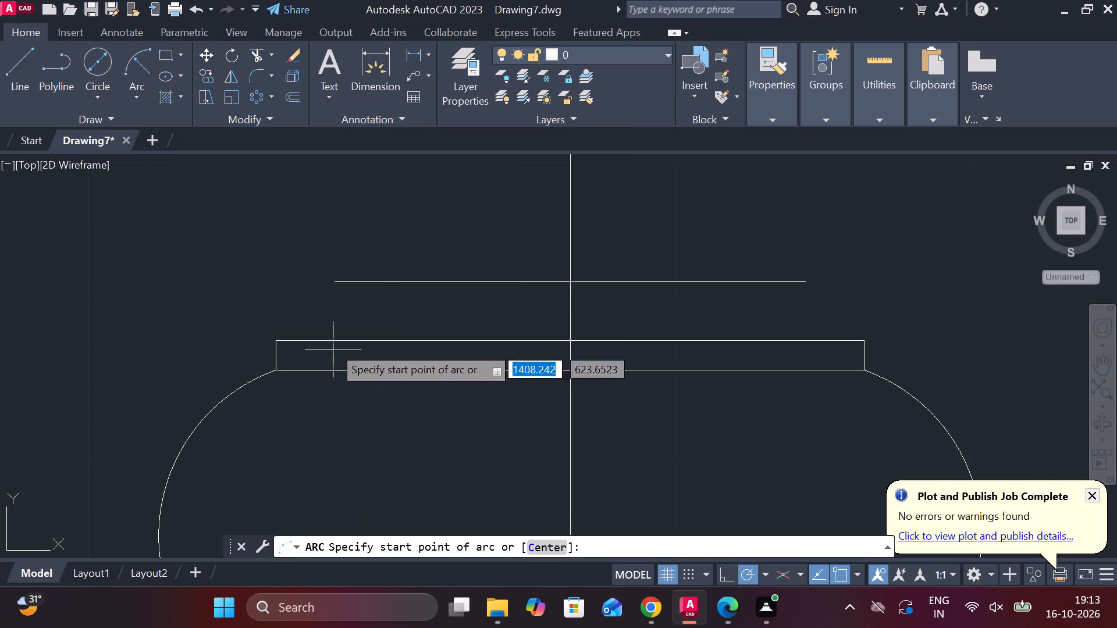
pyautogui.click(340, 282)
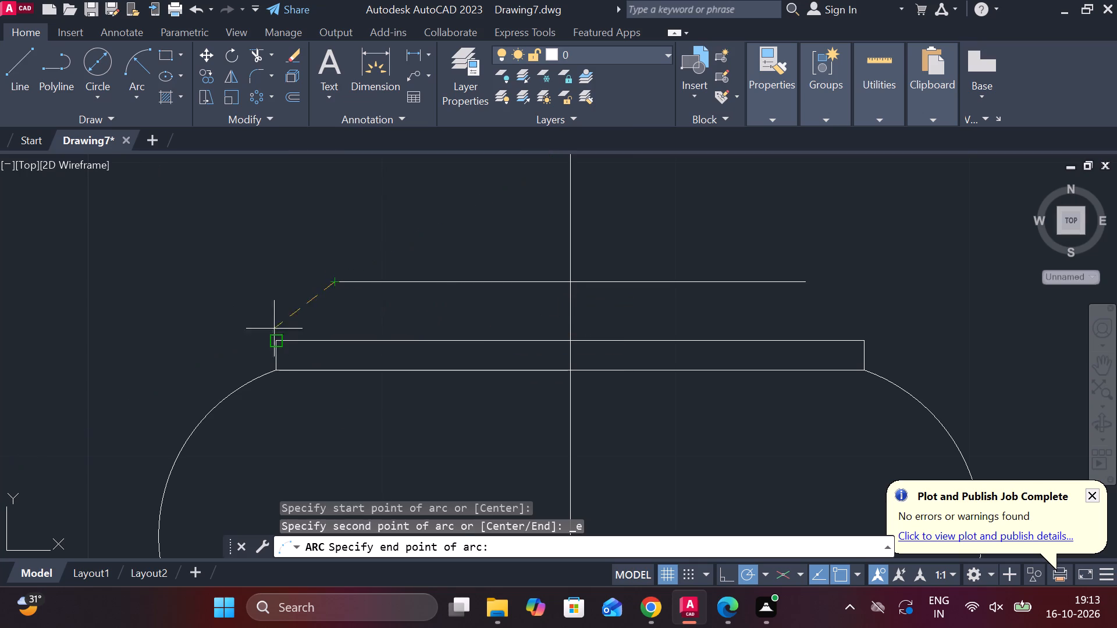
pyautogui.click(271, 342)
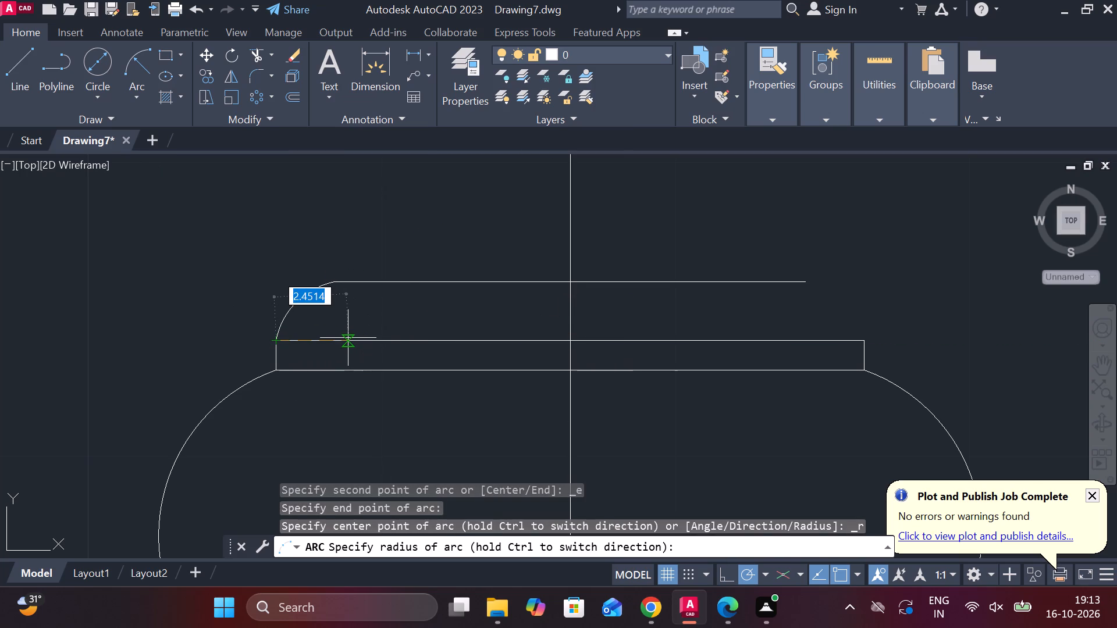
pyautogui.press('2')
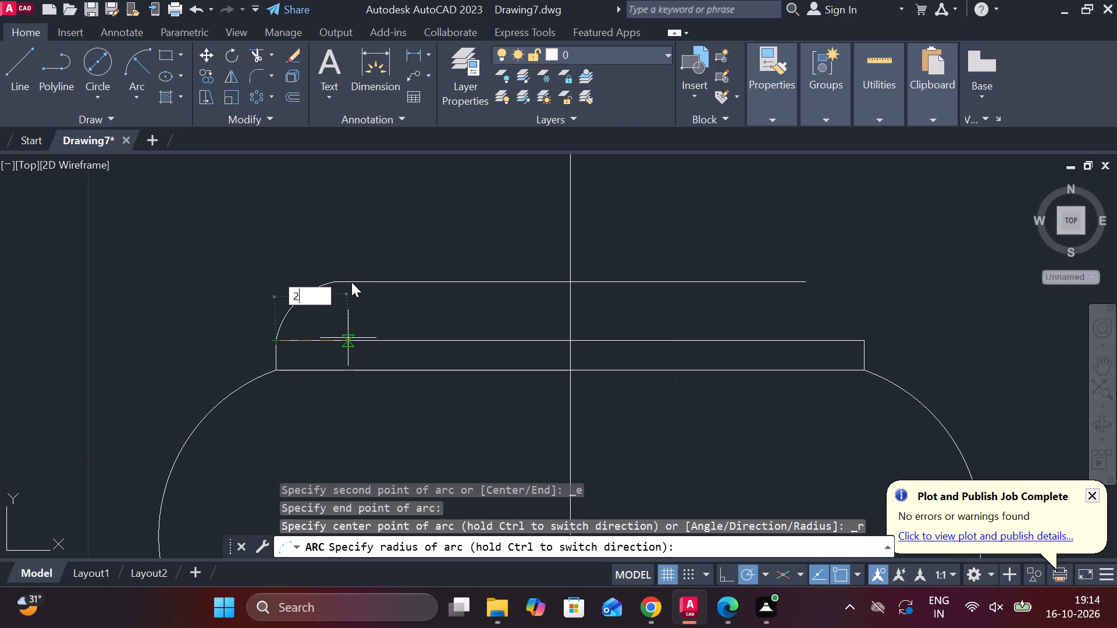
pyautogui.press('Return')
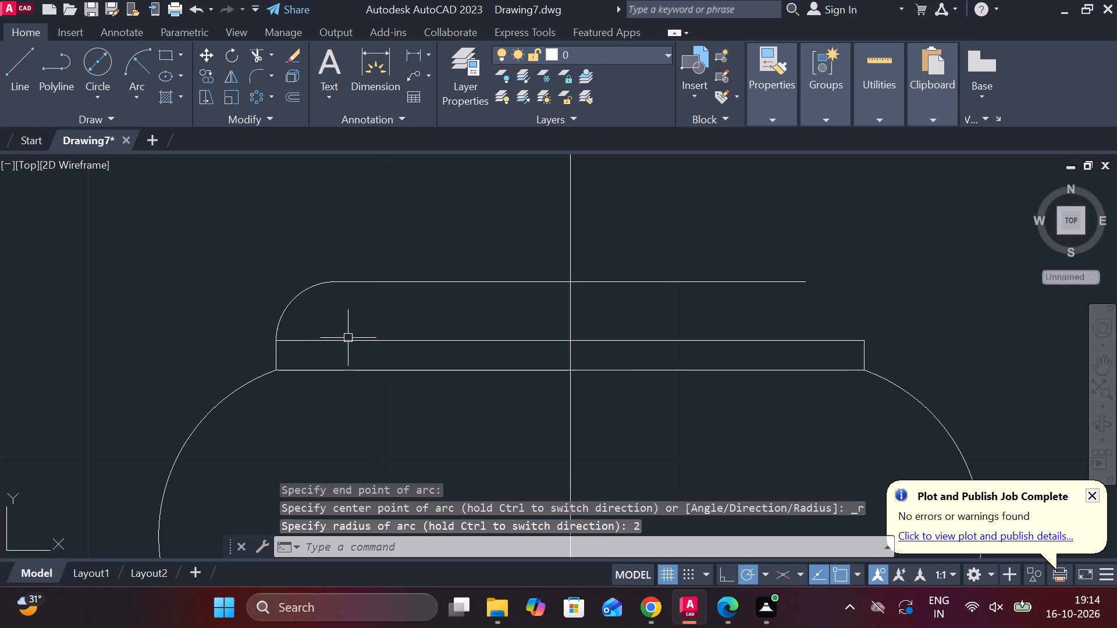
# Draw a start-end-radius arc of radius 2 from the band's upper-right corner to the 16-unit line's right end.
pyautogui.click(133, 70)
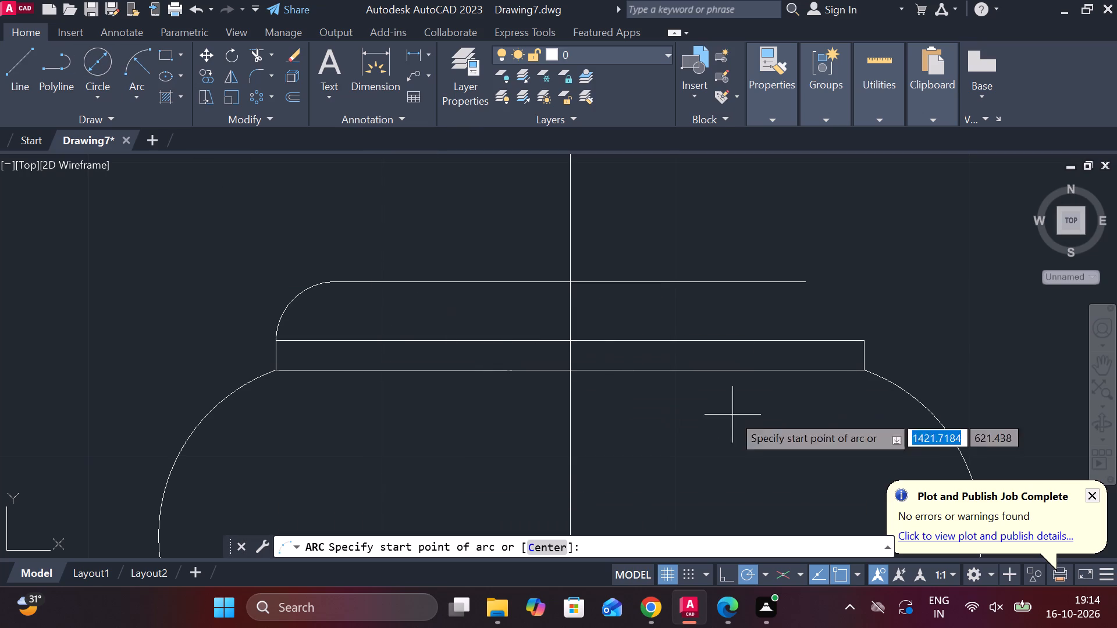
pyautogui.click(862, 340)
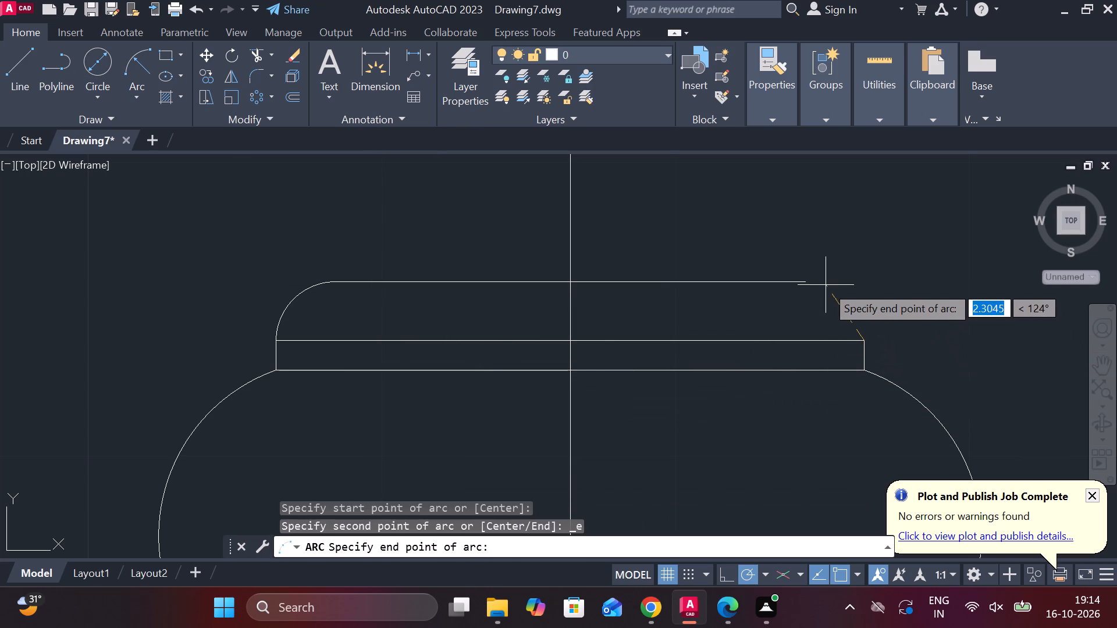
pyautogui.click(804, 279)
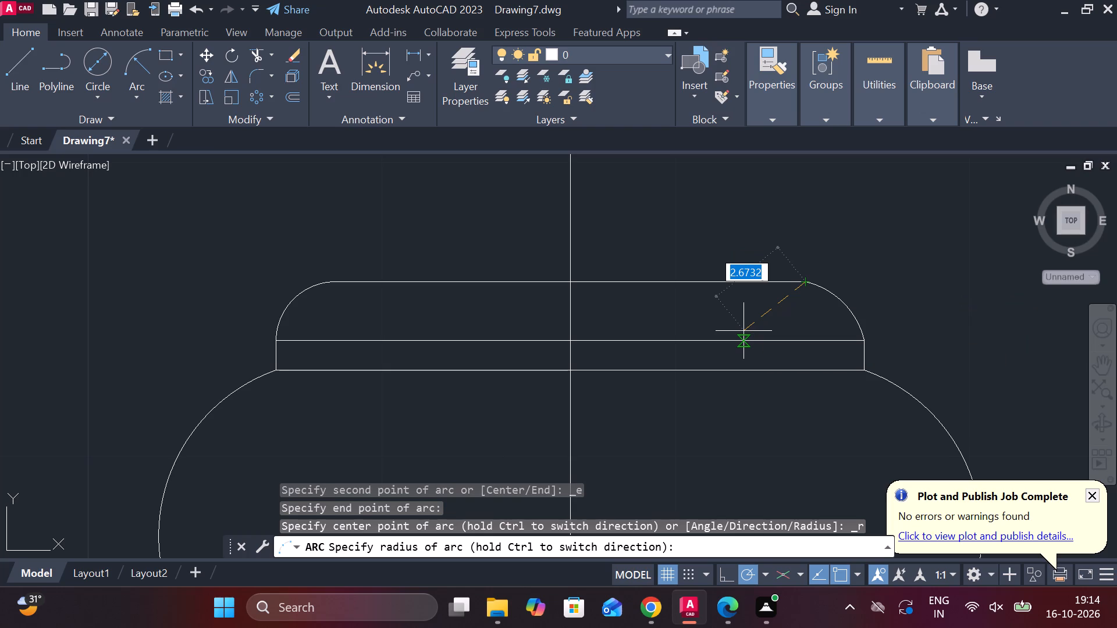
pyautogui.press('2')
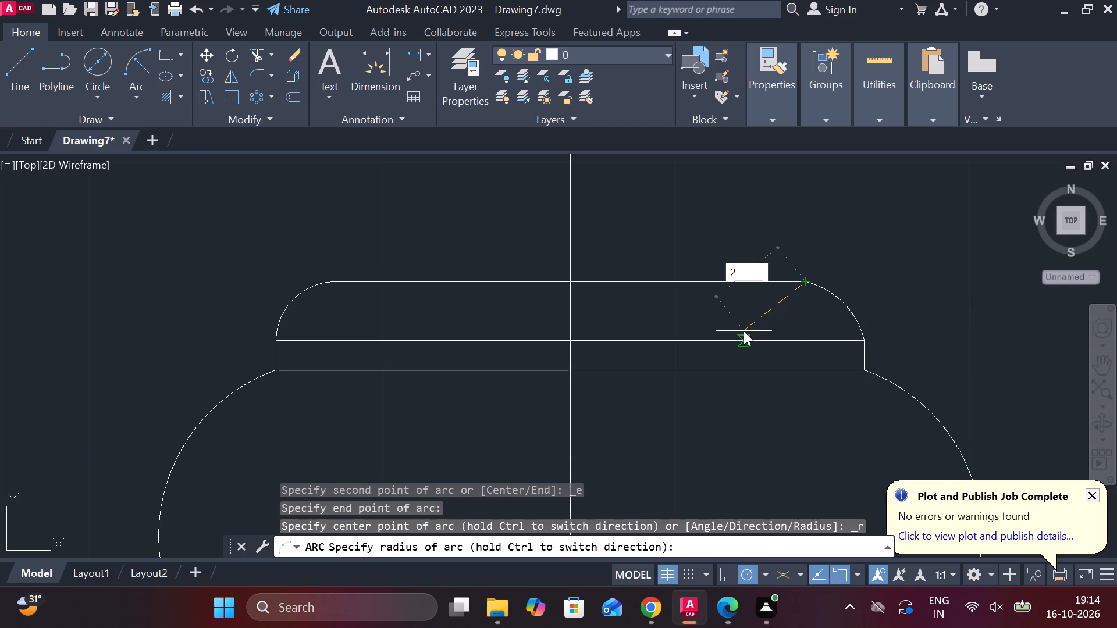
pyautogui.press('Return')
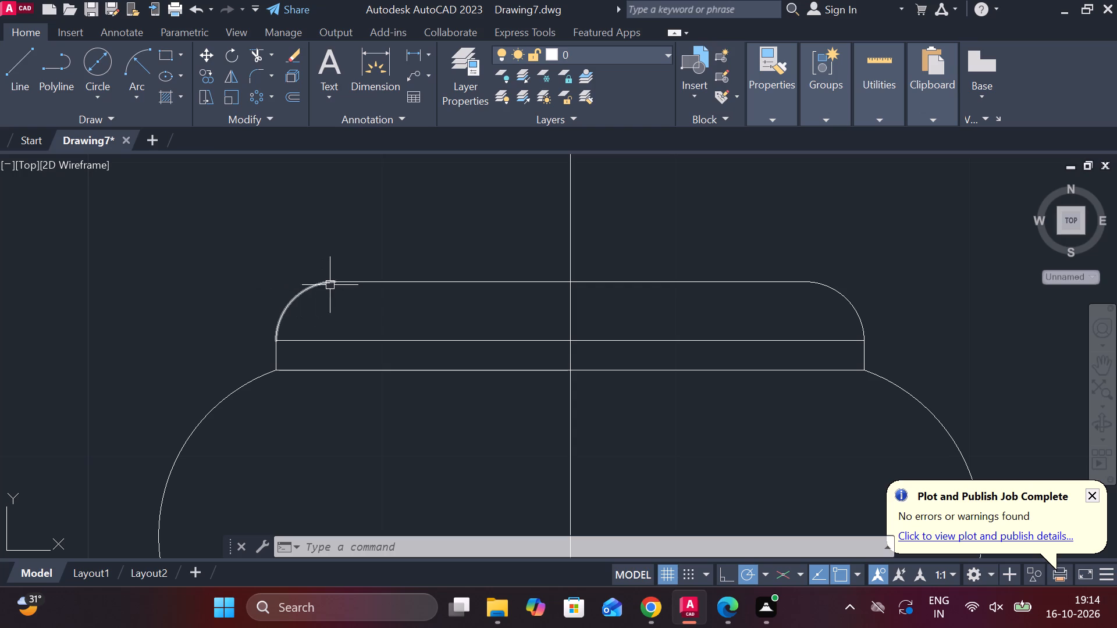
# Draw a 42.43-unit vertical line upward from the 16-unit line's left end, where it meets the arc.
pyautogui.scroll(2, 330, 258)
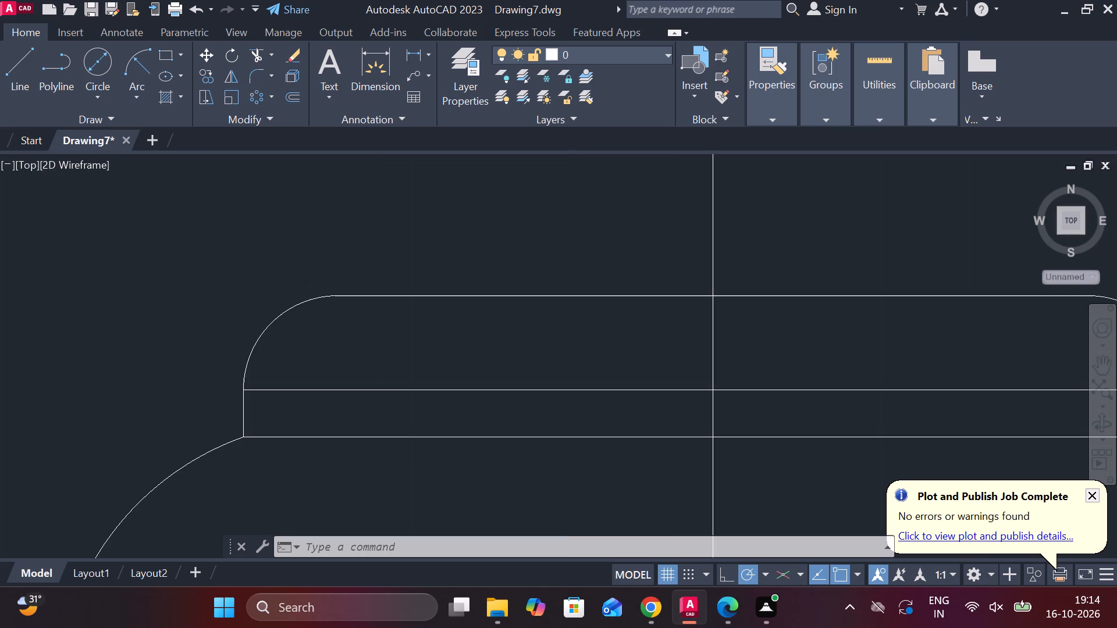
pyautogui.click(24, 68)
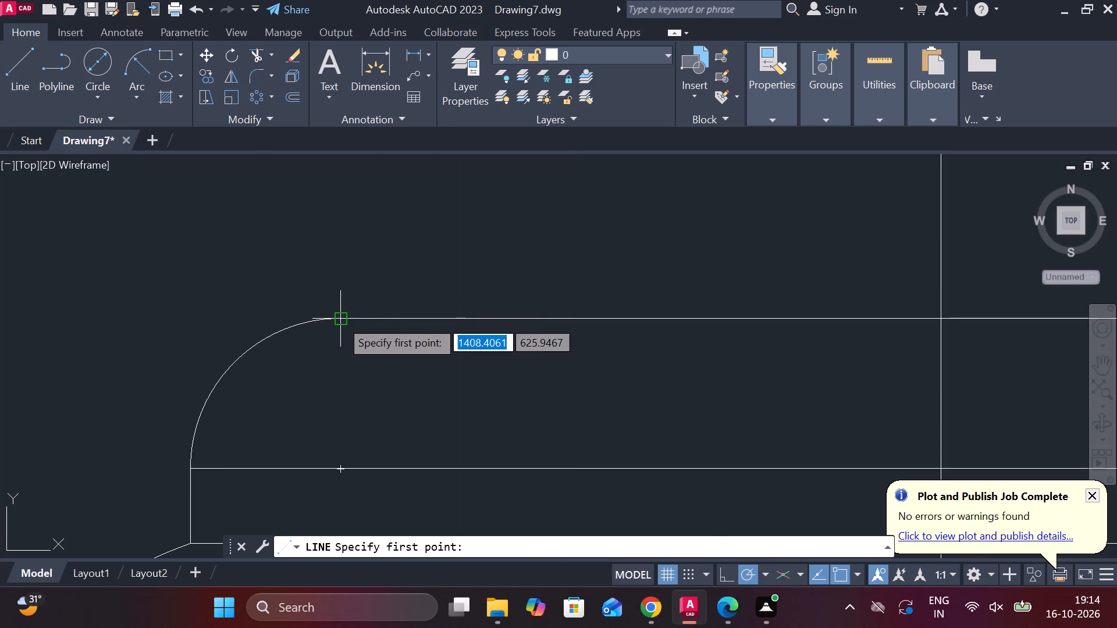
pyautogui.click(340, 319)
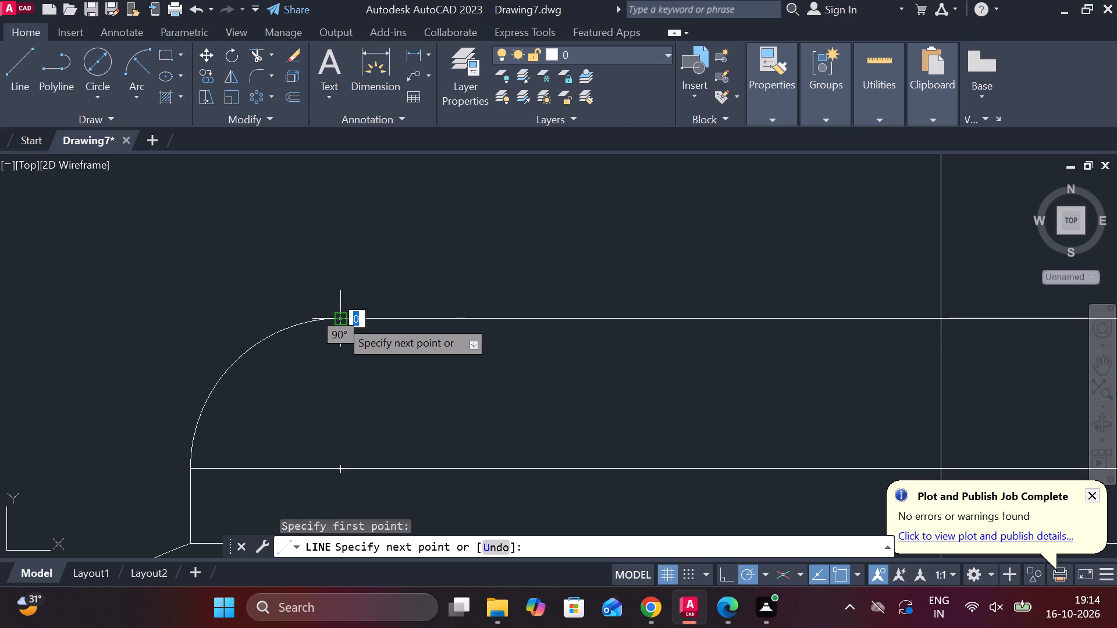
pyautogui.scroll(-1, 340, 212)
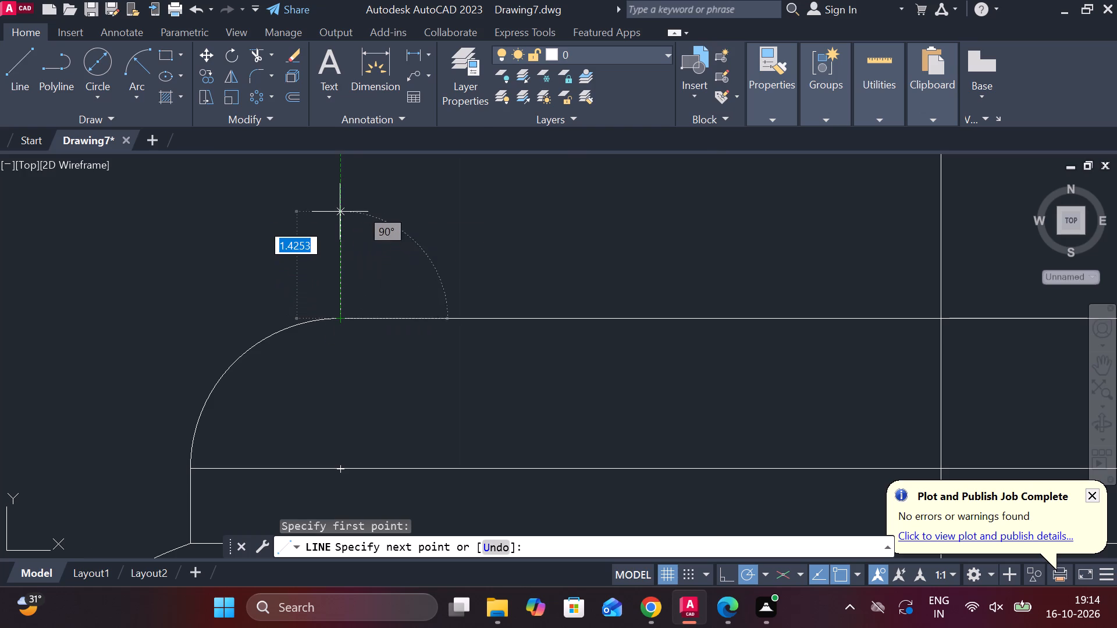
pyautogui.scroll(-1, 340, 212)
pyautogui.scroll(-4, 524, 335)
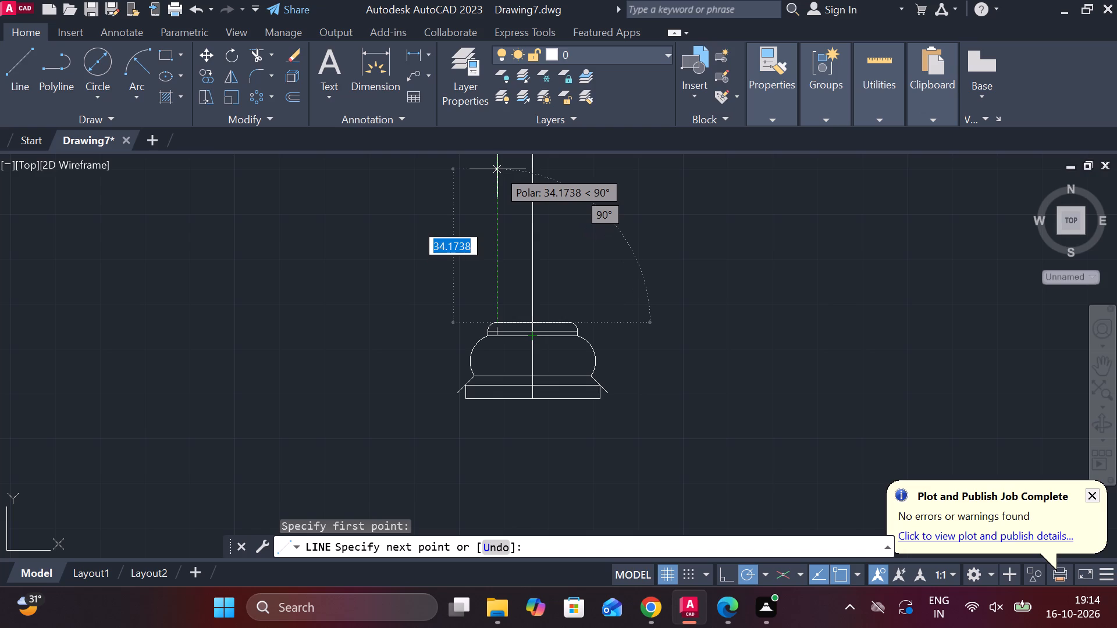
pyautogui.write('42')
pyautogui.write('.43')
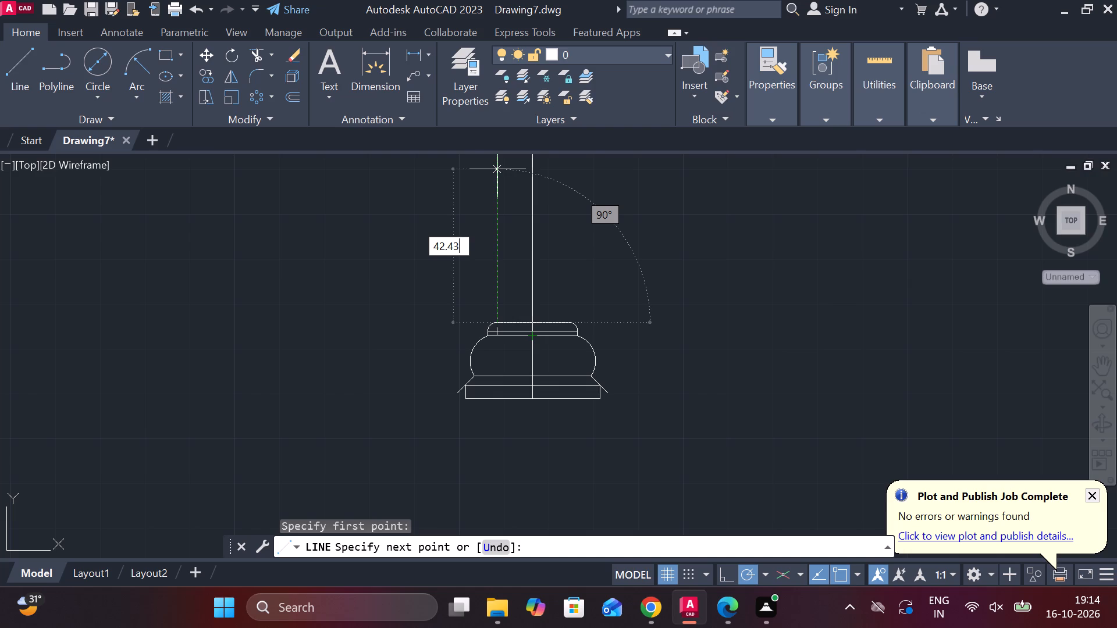
pyautogui.press('Return')
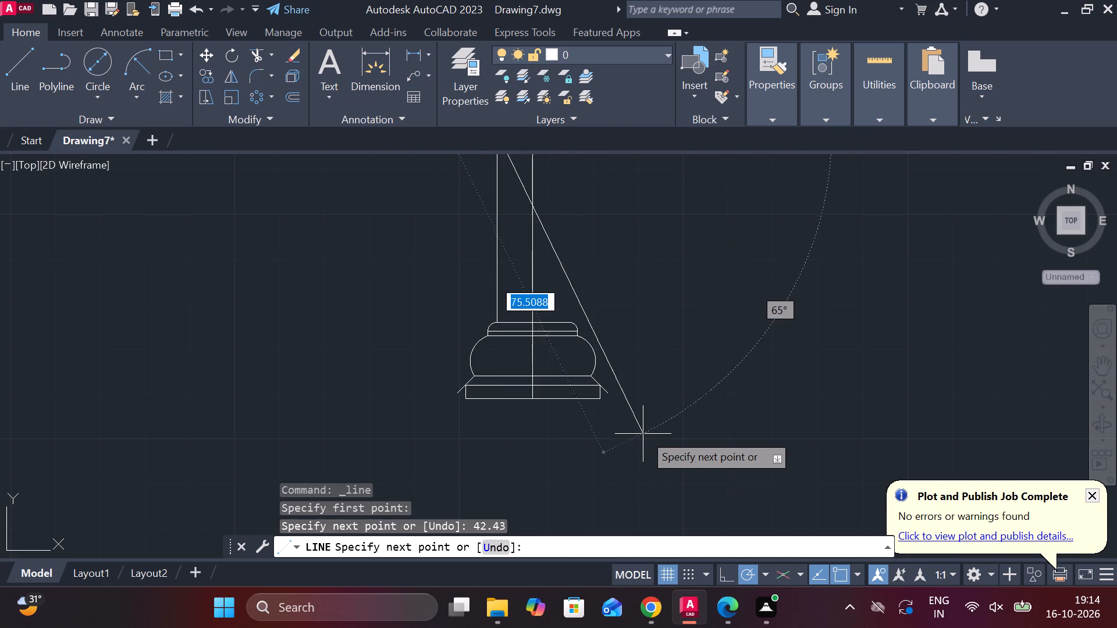
pyautogui.press('Escape')
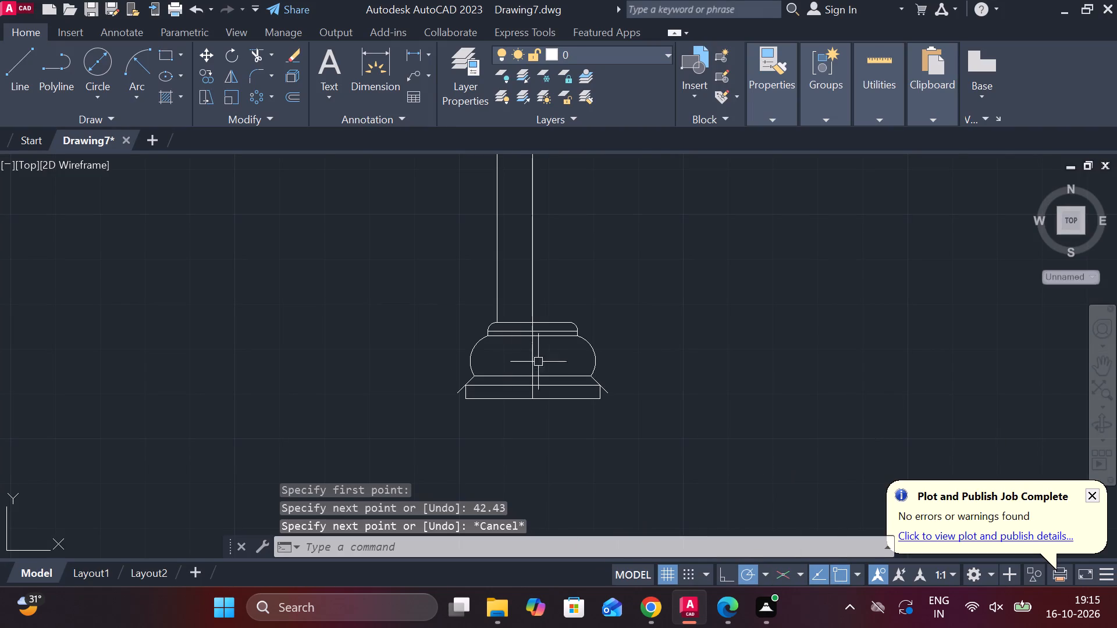
# Draw a horizontal line from the 42.43-unit vertical line's upper end to the centre line.
pyautogui.scroll(1, 543, 381)
pyautogui.scroll(-3, 543, 381)
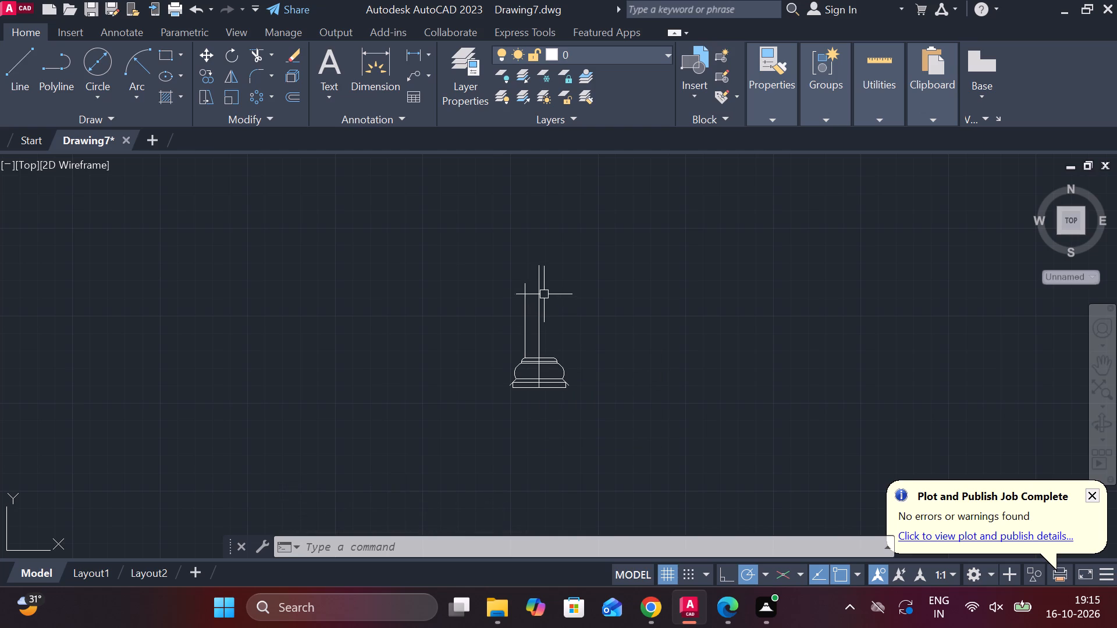
pyautogui.scroll(3, 529, 286)
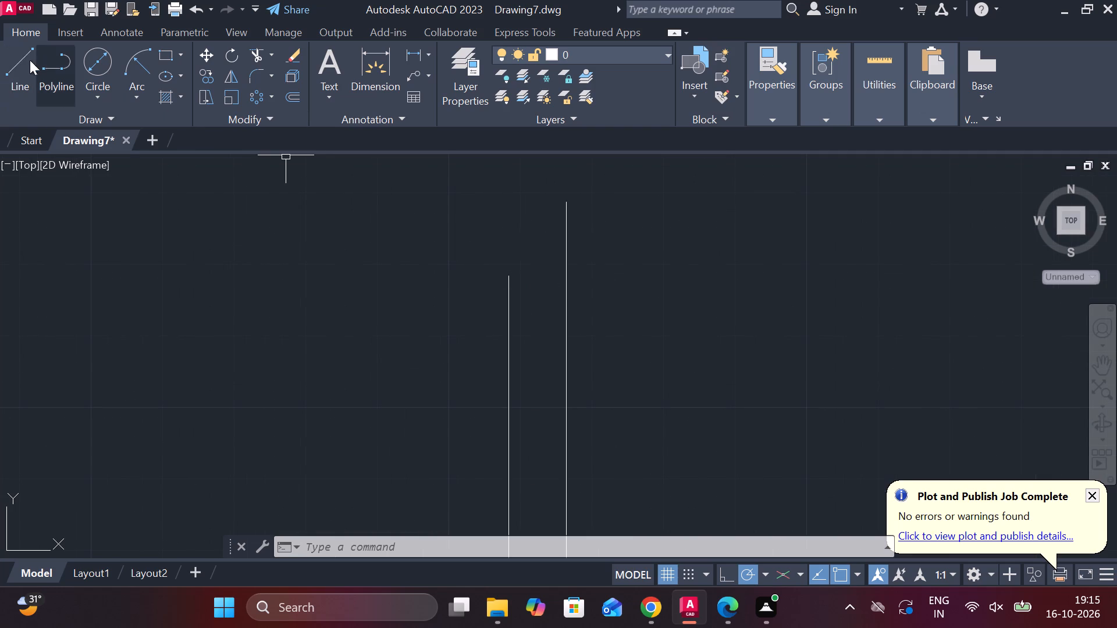
pyautogui.click(19, 64)
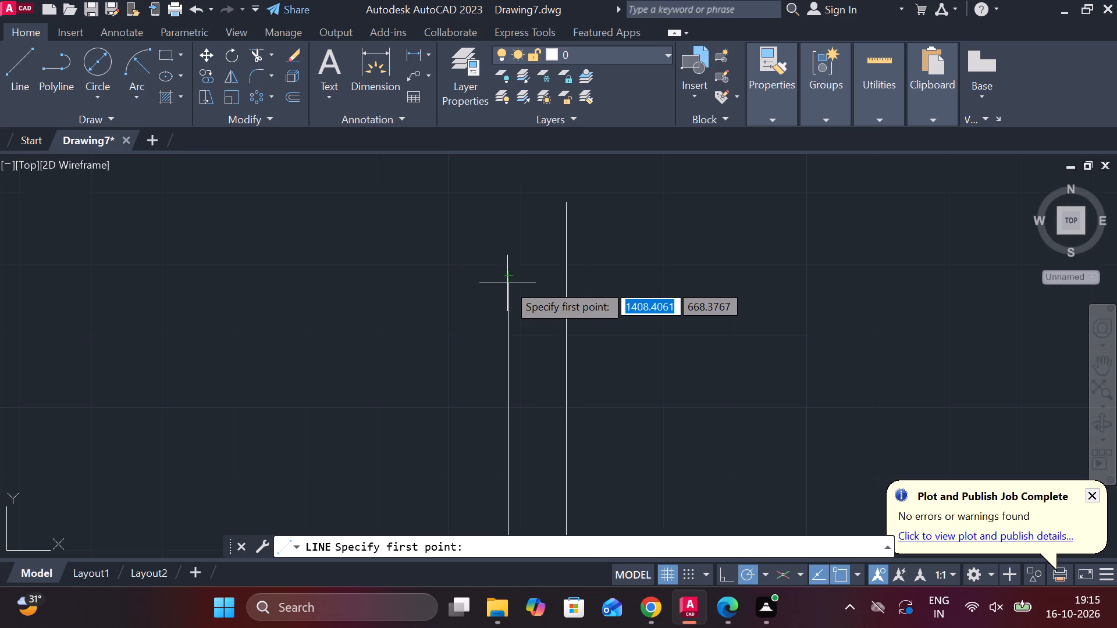
pyautogui.click(508, 280)
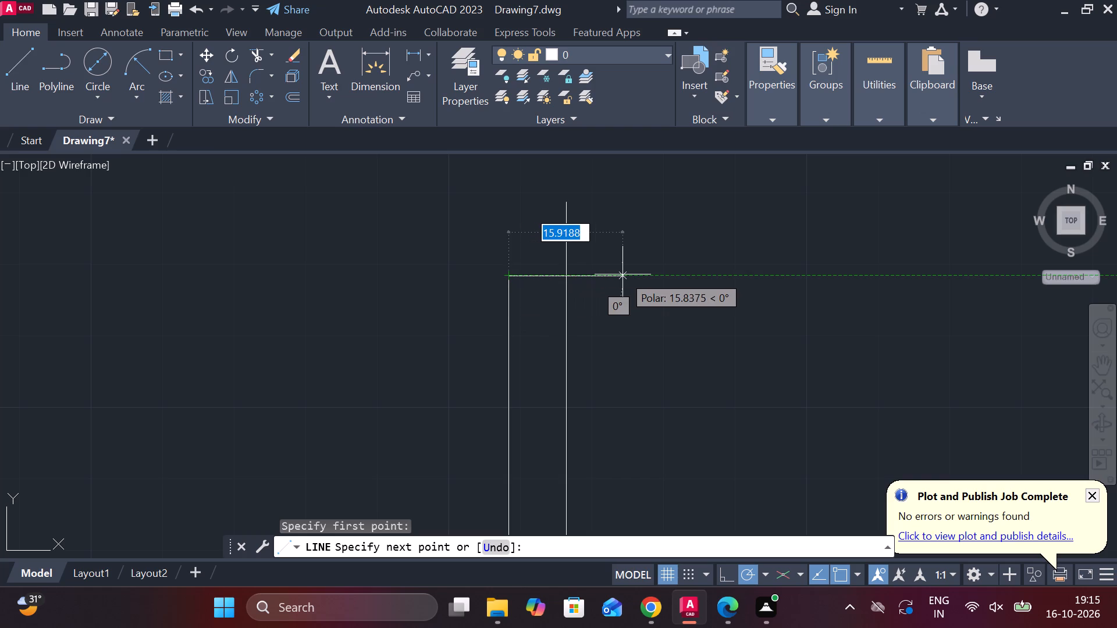
pyautogui.click(577, 275)
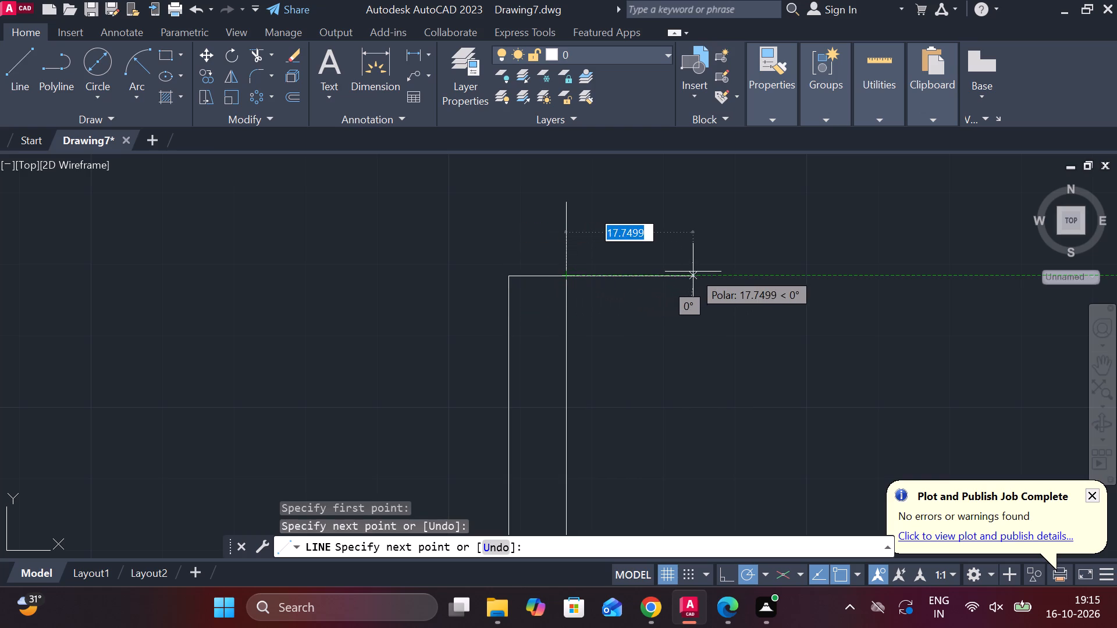
pyautogui.press('Escape')
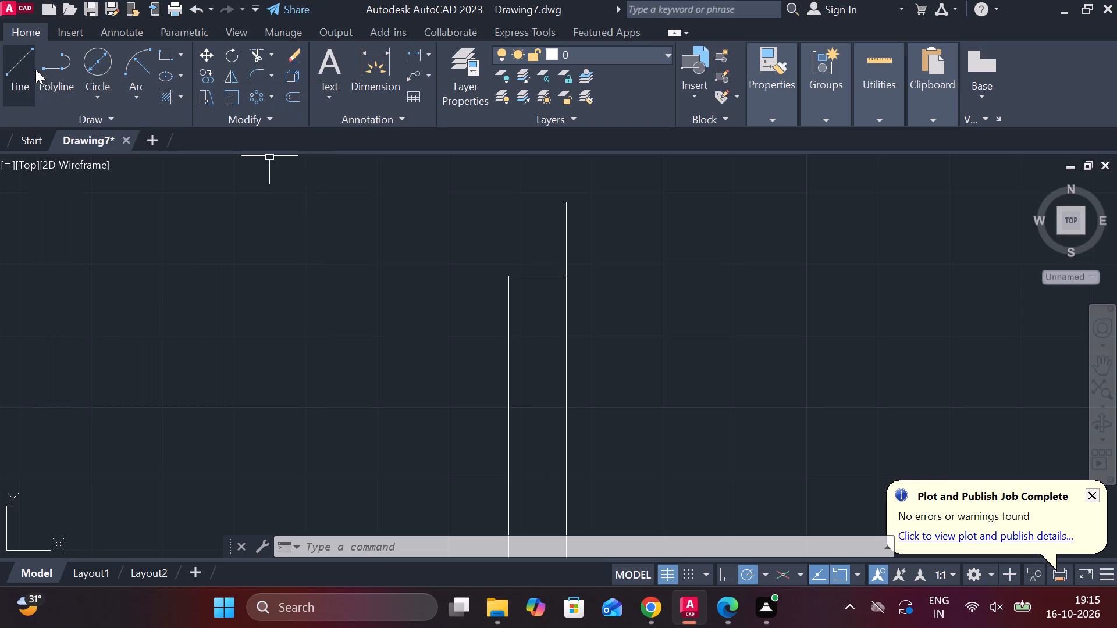
# Draw a 6-unit horizontal line to the right from the point where the top horizontal line meets the centre line.
pyautogui.click(32, 74)
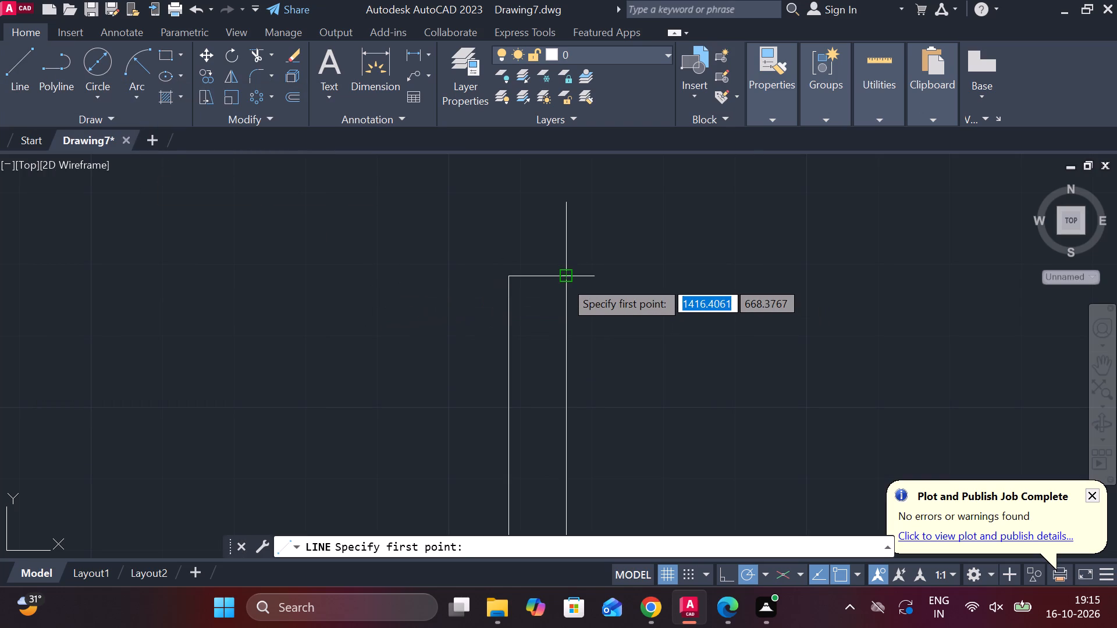
pyautogui.click(564, 280)
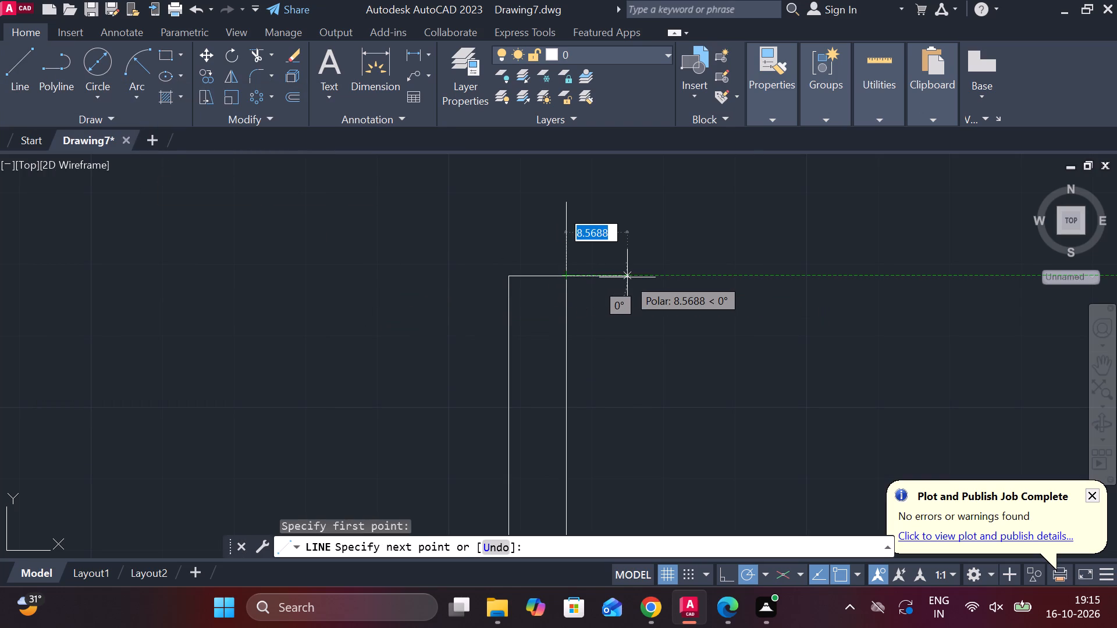
pyautogui.press('6')
pyautogui.press('Return')
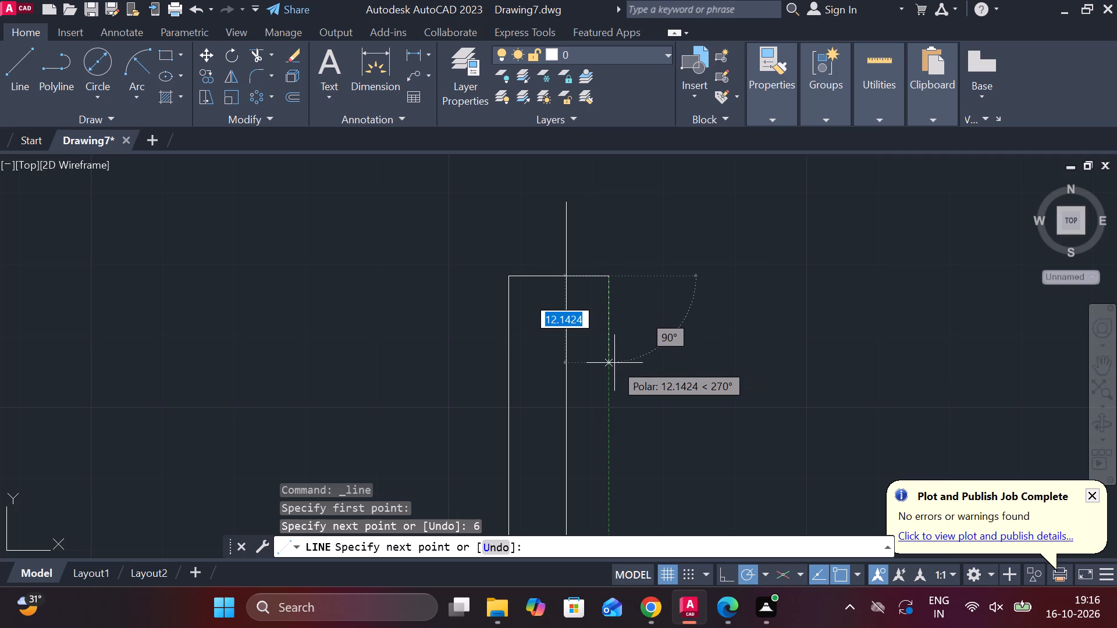
pyautogui.press('Escape')
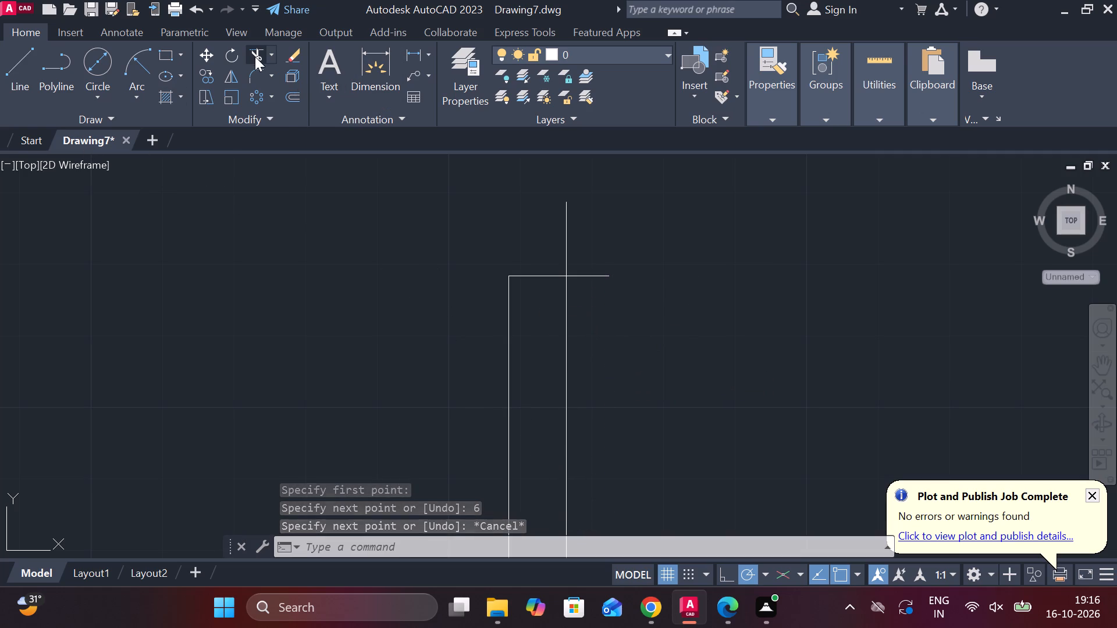
# Delete the 42.43-unit vertical construction line and the horizontal line joining its upper end to the centre line.
pyautogui.click(510, 376)
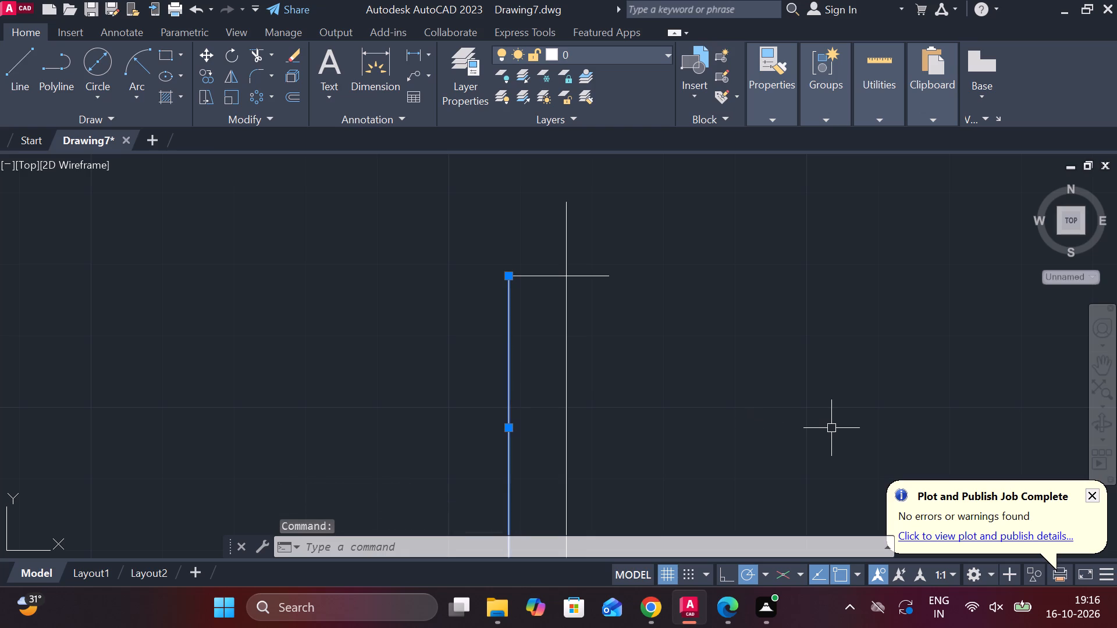
pyautogui.press('Delete')
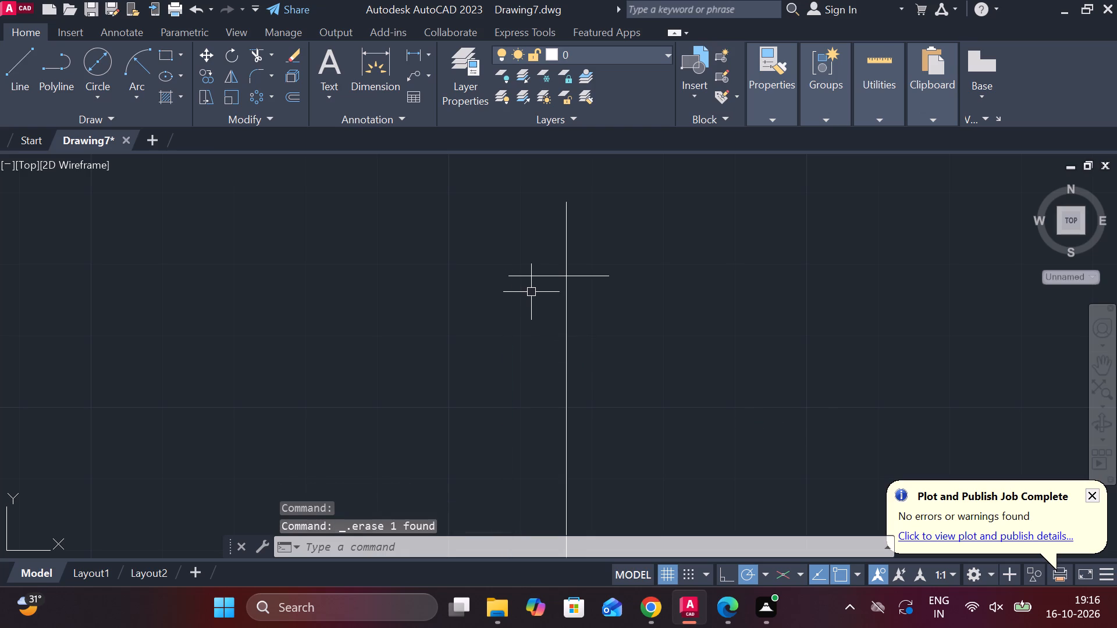
pyautogui.click(533, 277)
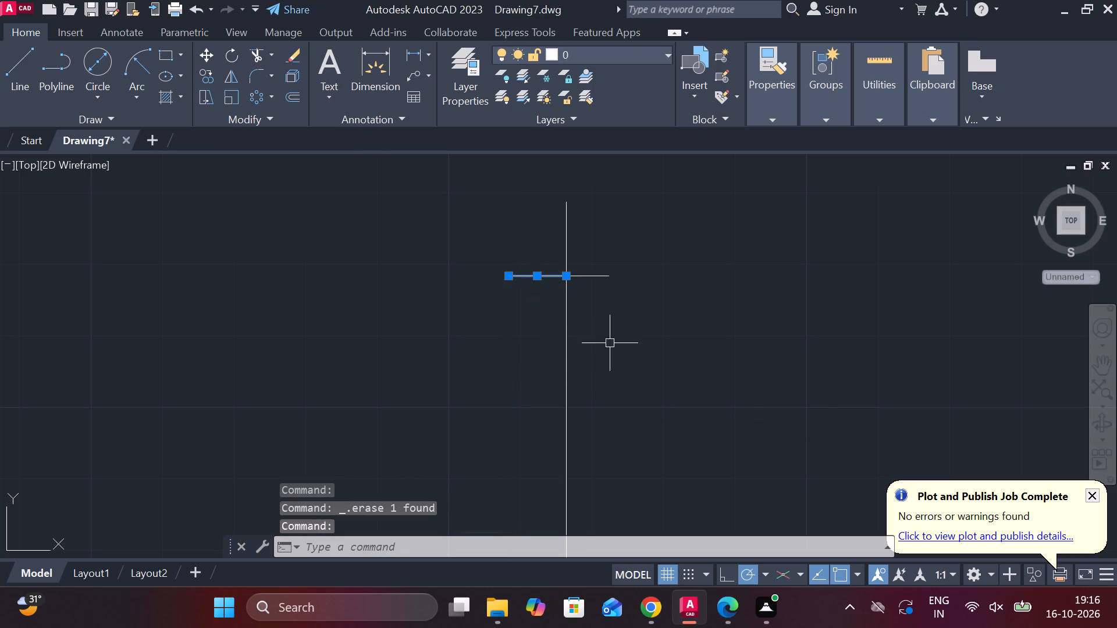
pyautogui.press('Delete')
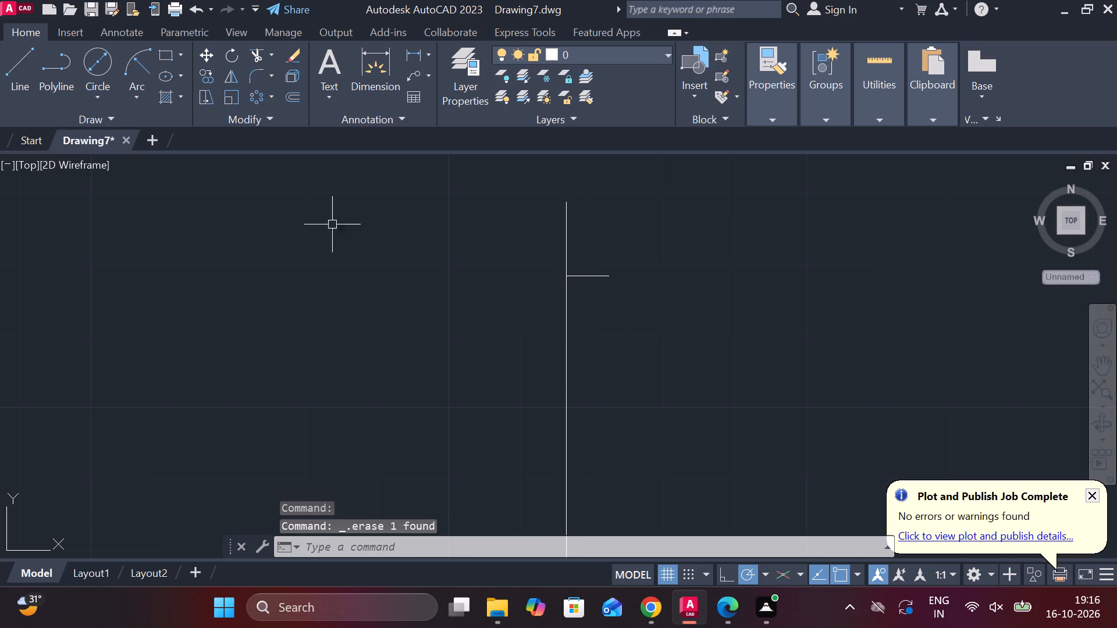
# Draw a 6-unit horizontal line to the left from the point where the shaft's top line meets the centre line.
pyautogui.click(13, 67)
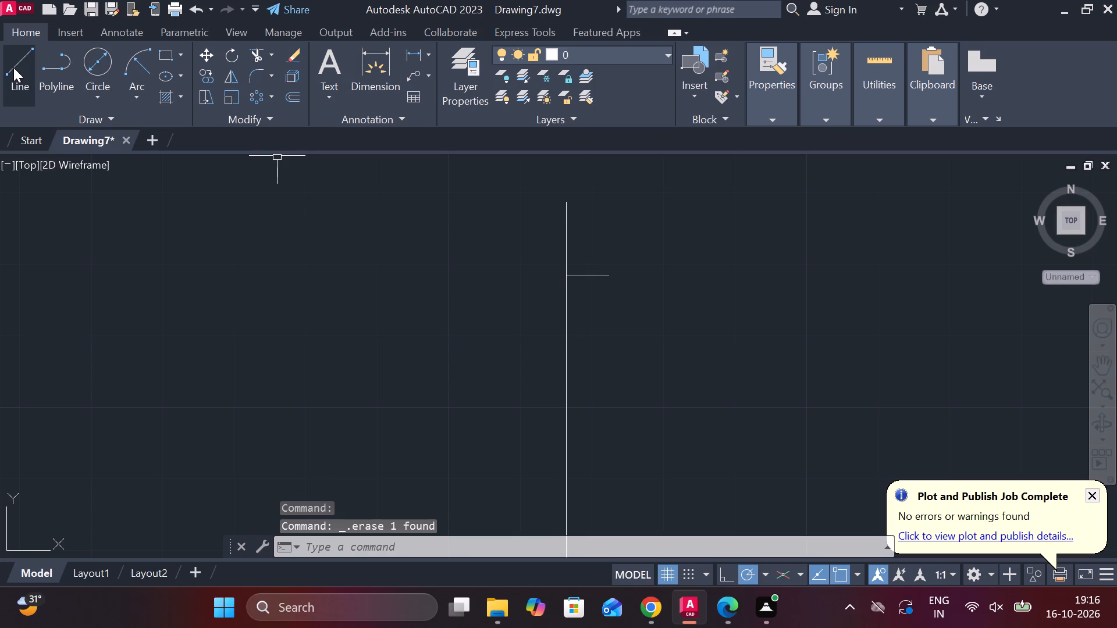
pyautogui.click(564, 277)
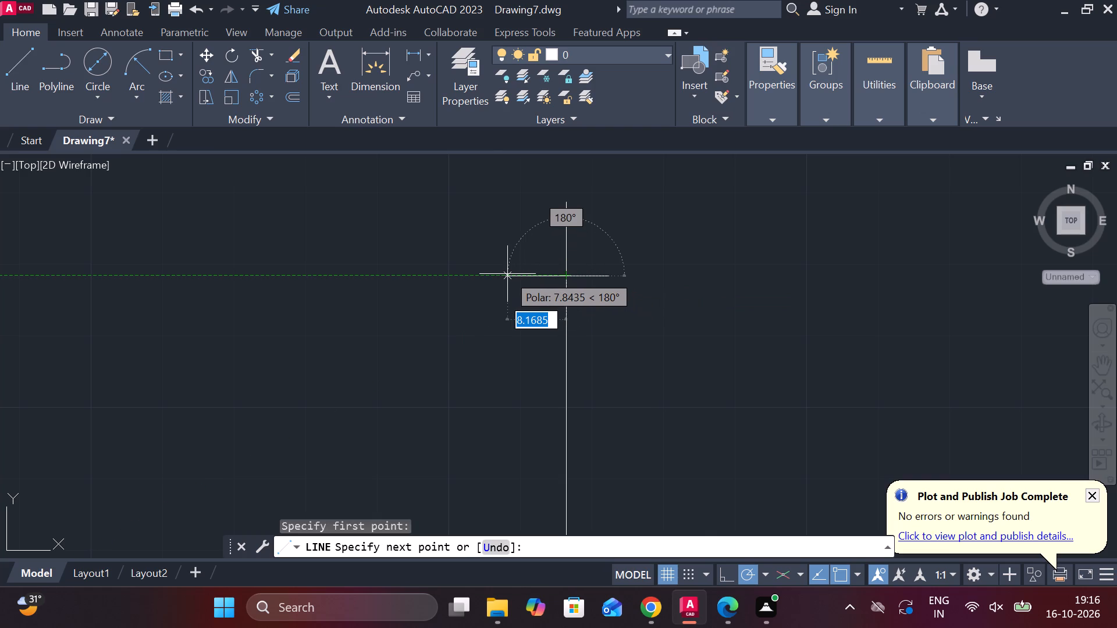
pyautogui.press('6')
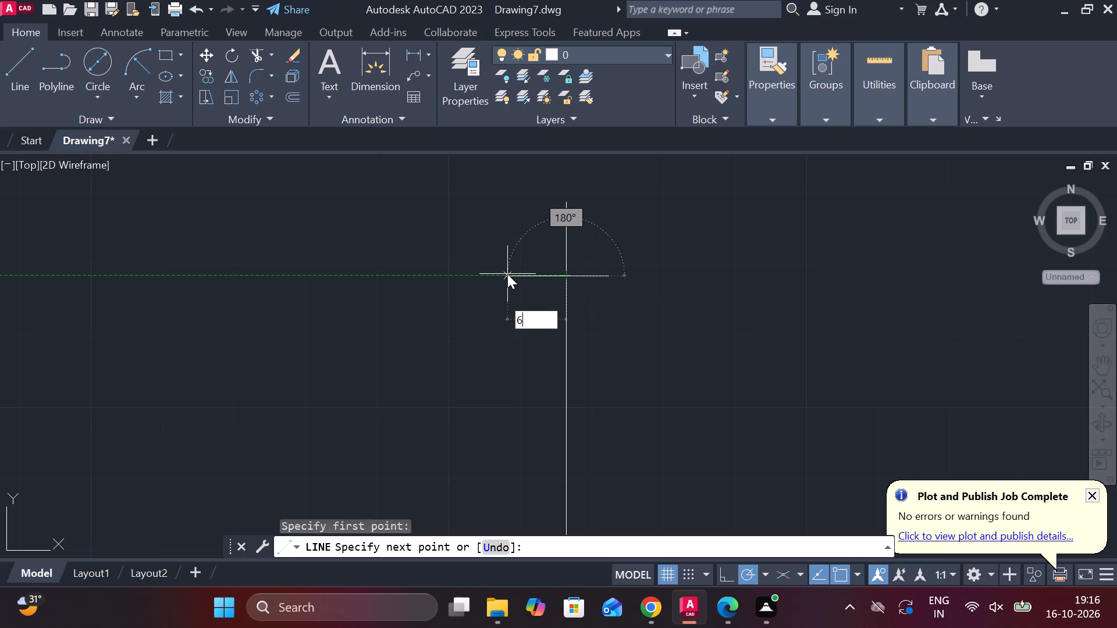
pyautogui.press('Return')
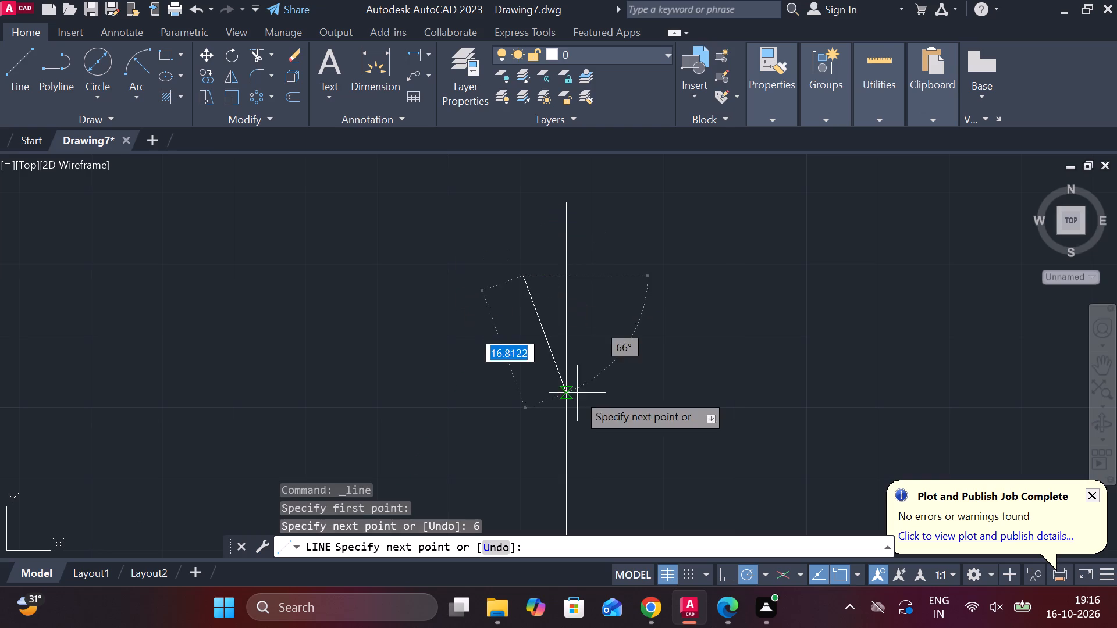
pyautogui.press('Escape')
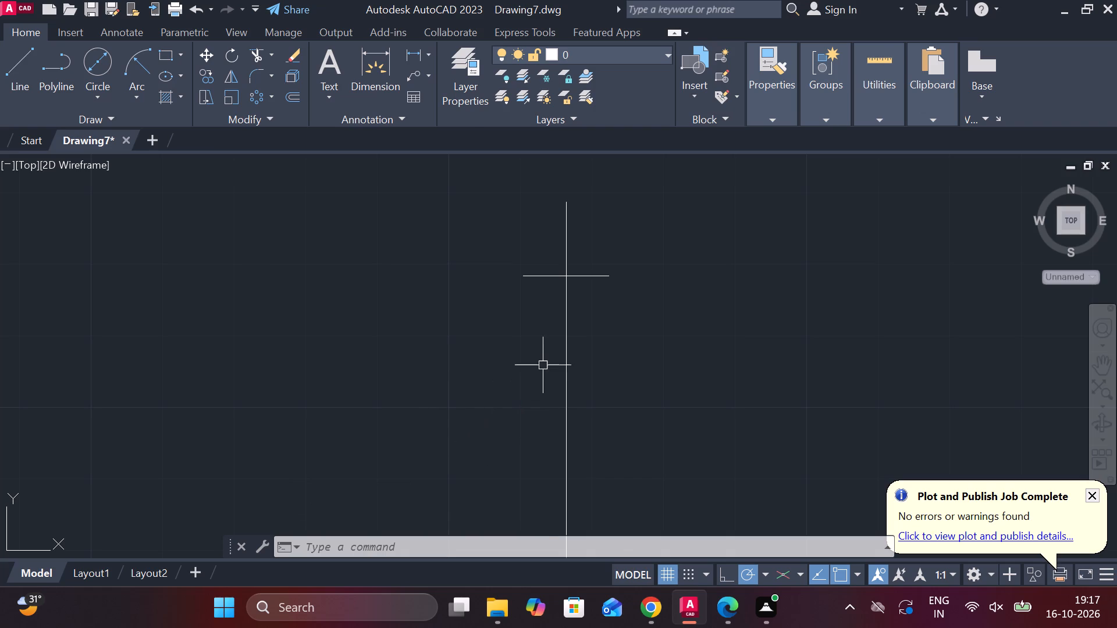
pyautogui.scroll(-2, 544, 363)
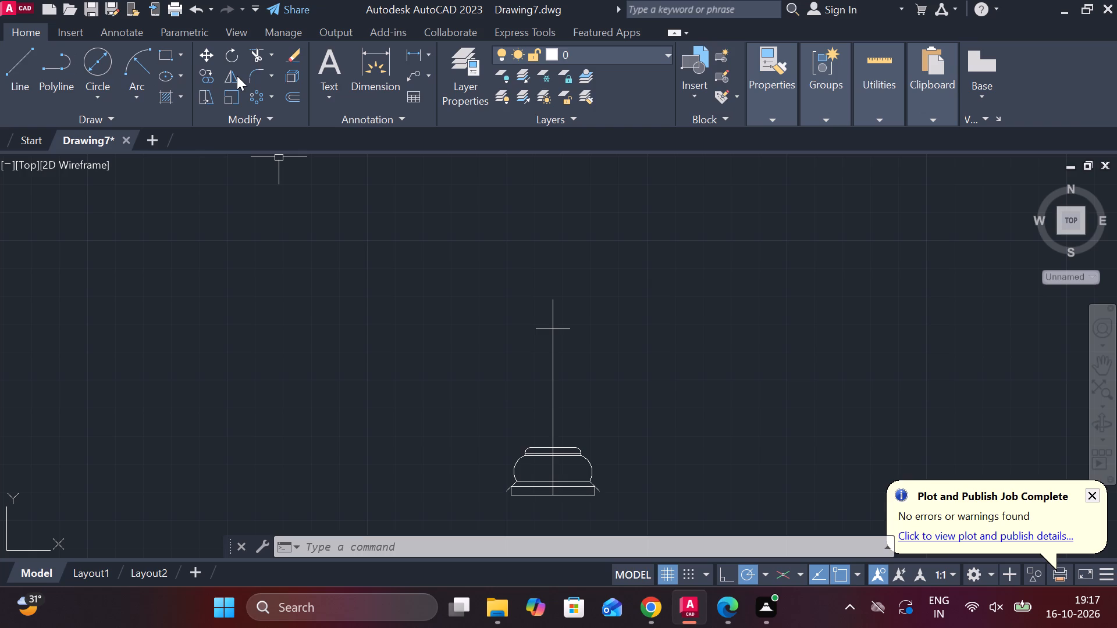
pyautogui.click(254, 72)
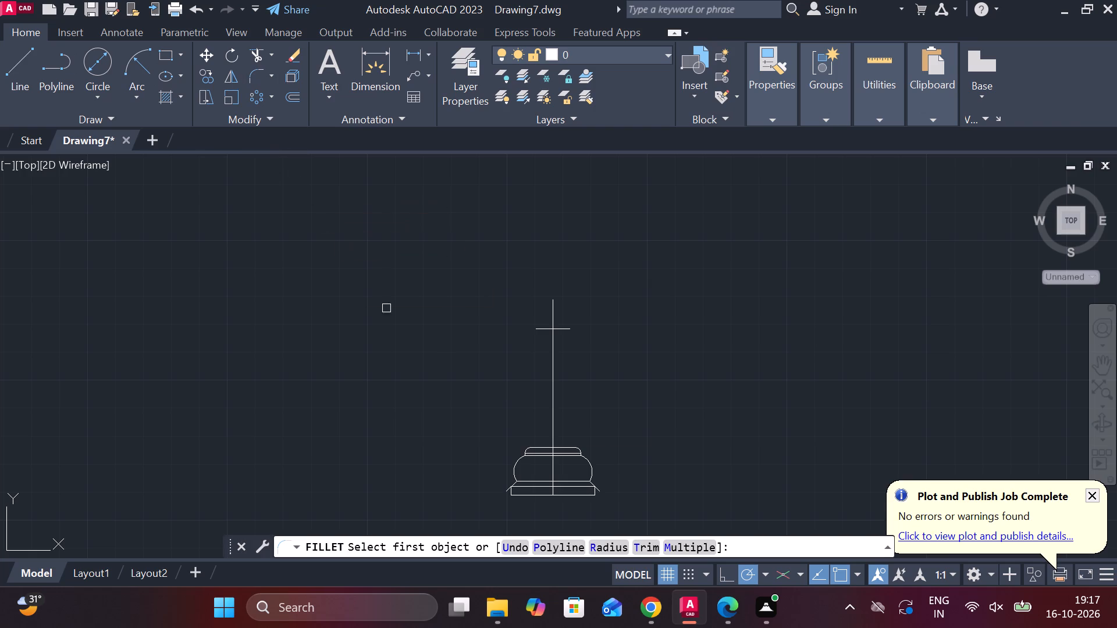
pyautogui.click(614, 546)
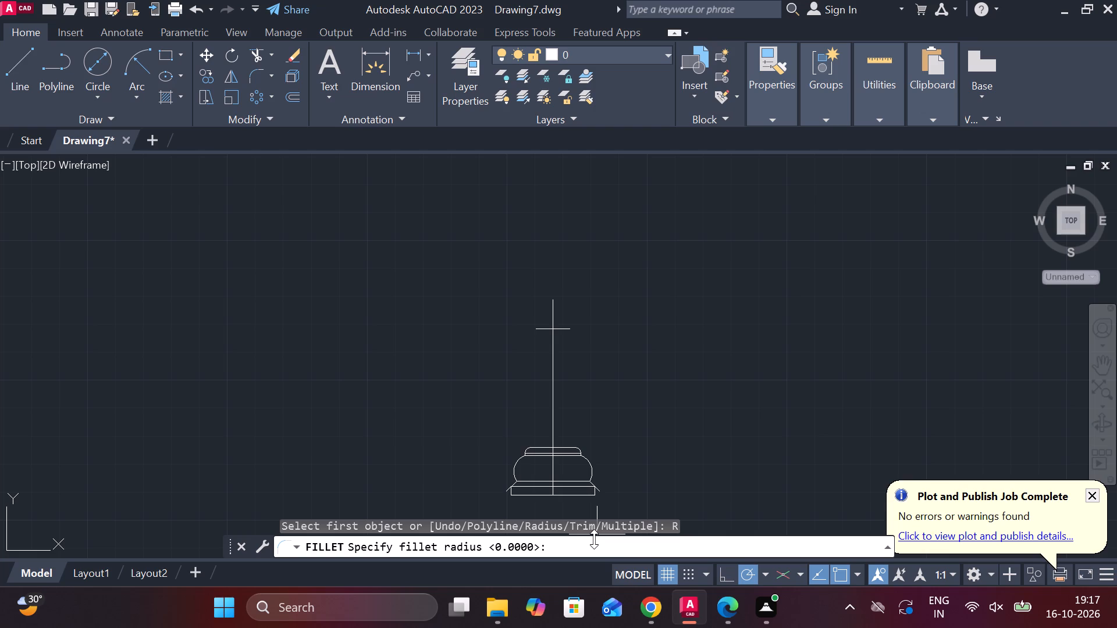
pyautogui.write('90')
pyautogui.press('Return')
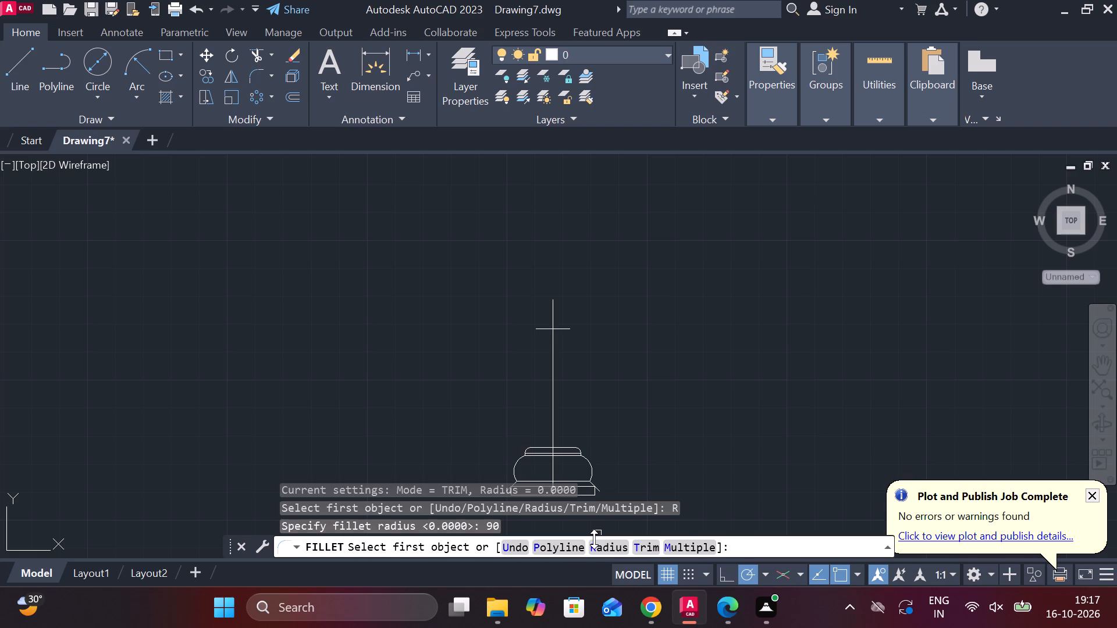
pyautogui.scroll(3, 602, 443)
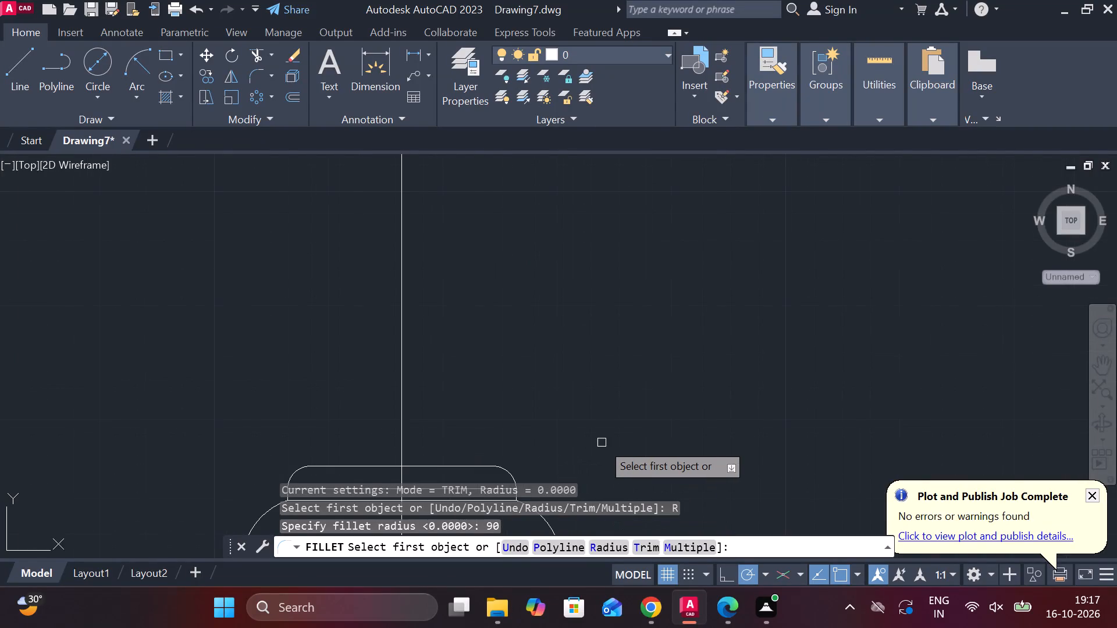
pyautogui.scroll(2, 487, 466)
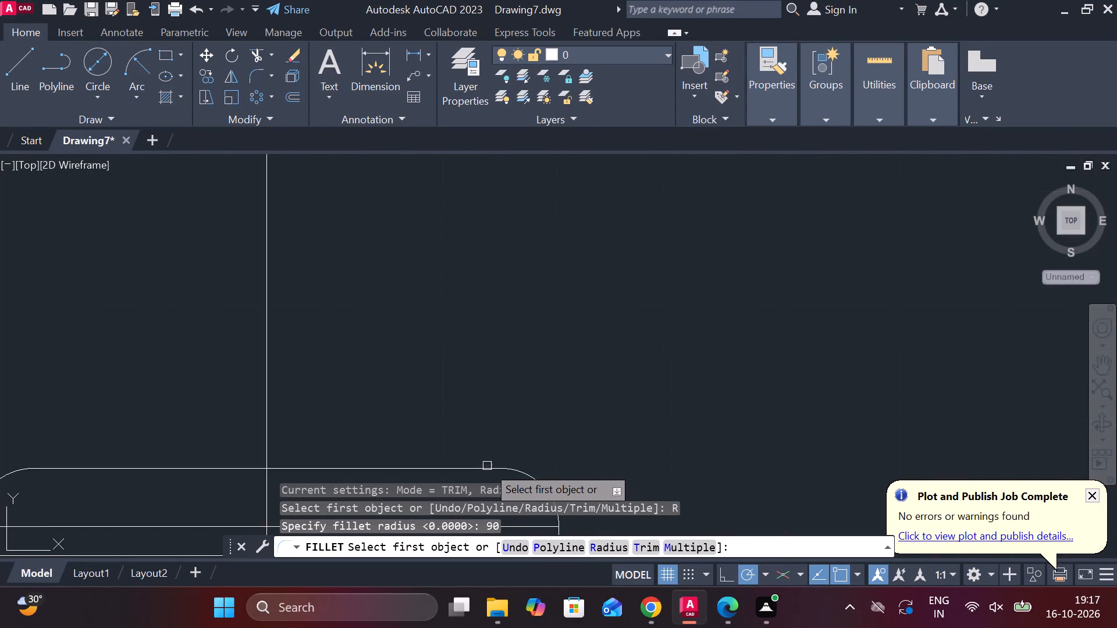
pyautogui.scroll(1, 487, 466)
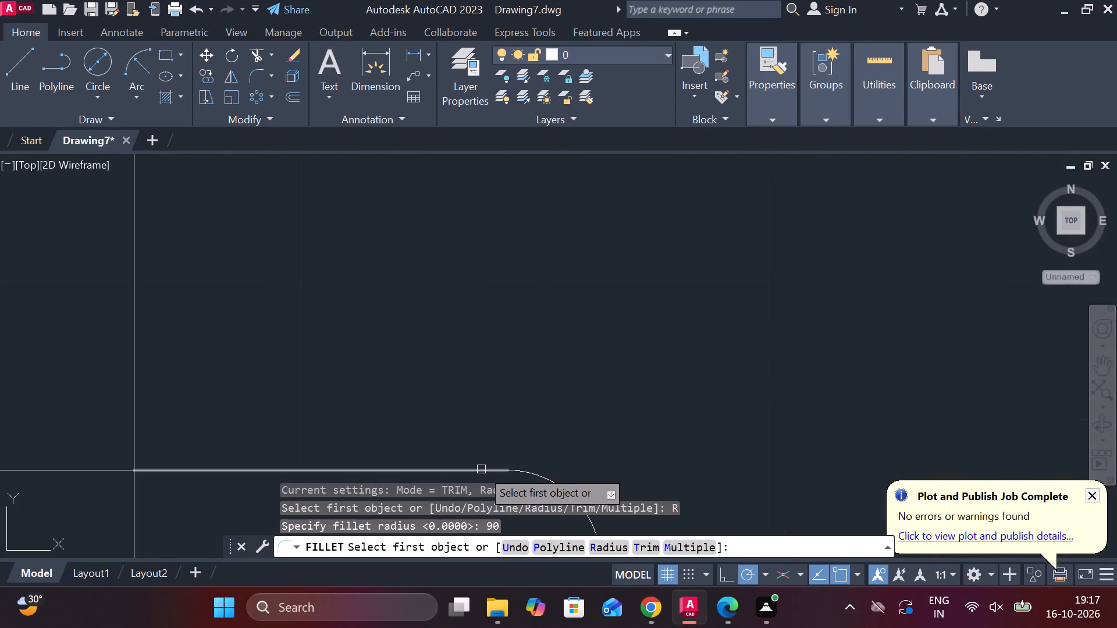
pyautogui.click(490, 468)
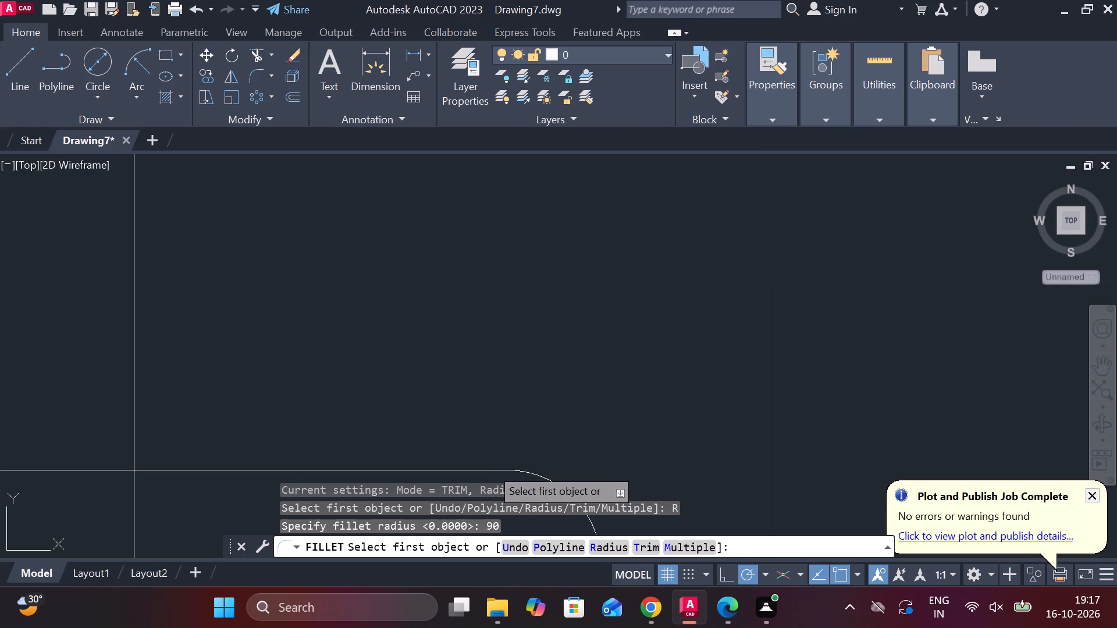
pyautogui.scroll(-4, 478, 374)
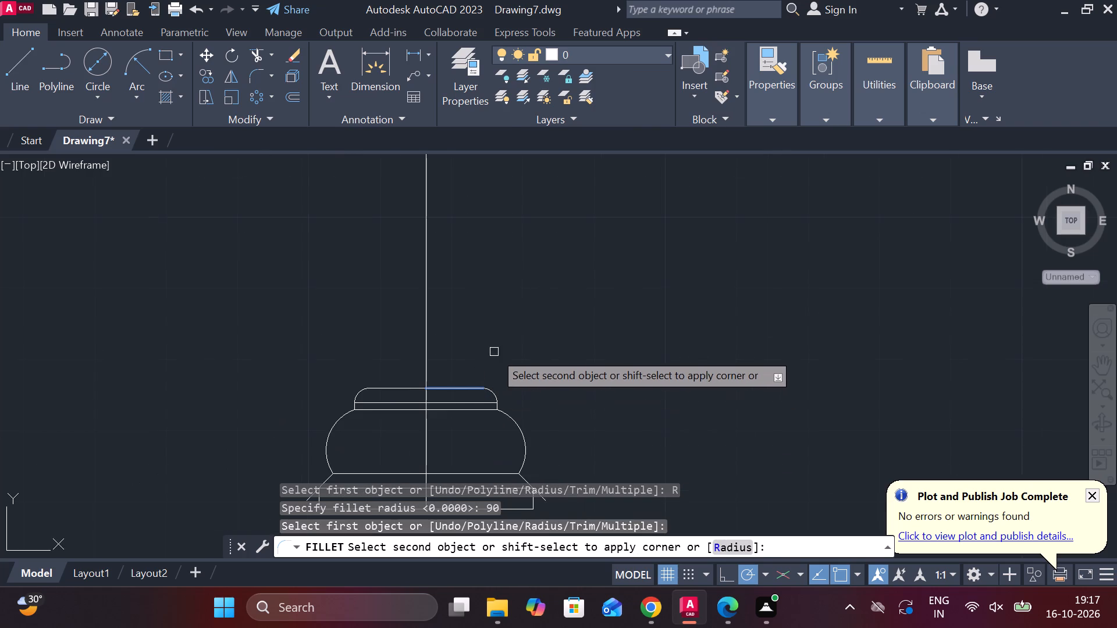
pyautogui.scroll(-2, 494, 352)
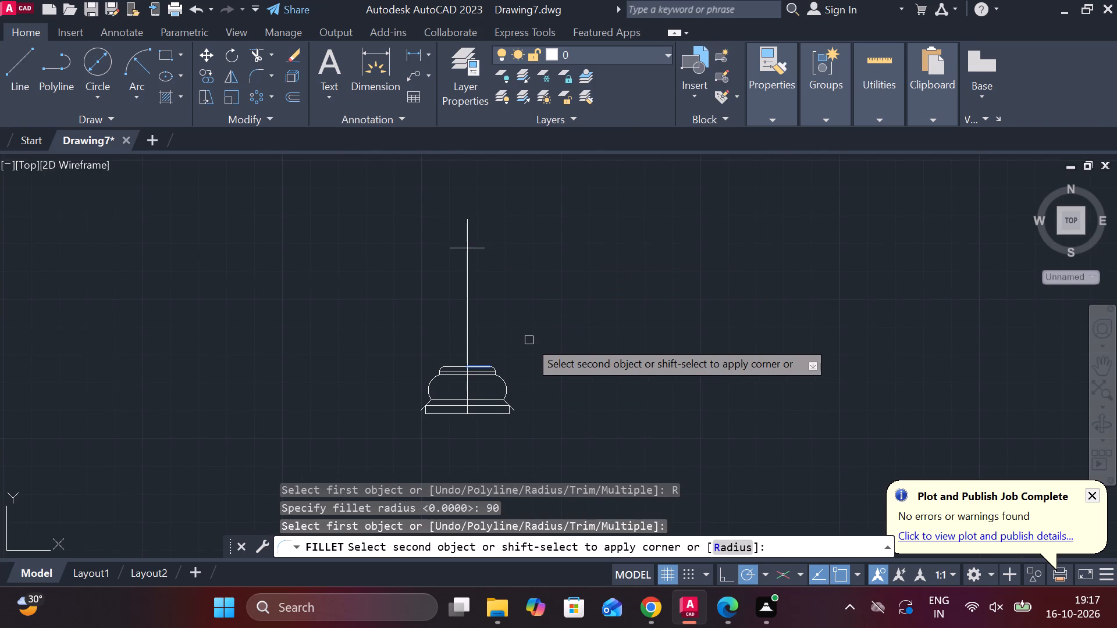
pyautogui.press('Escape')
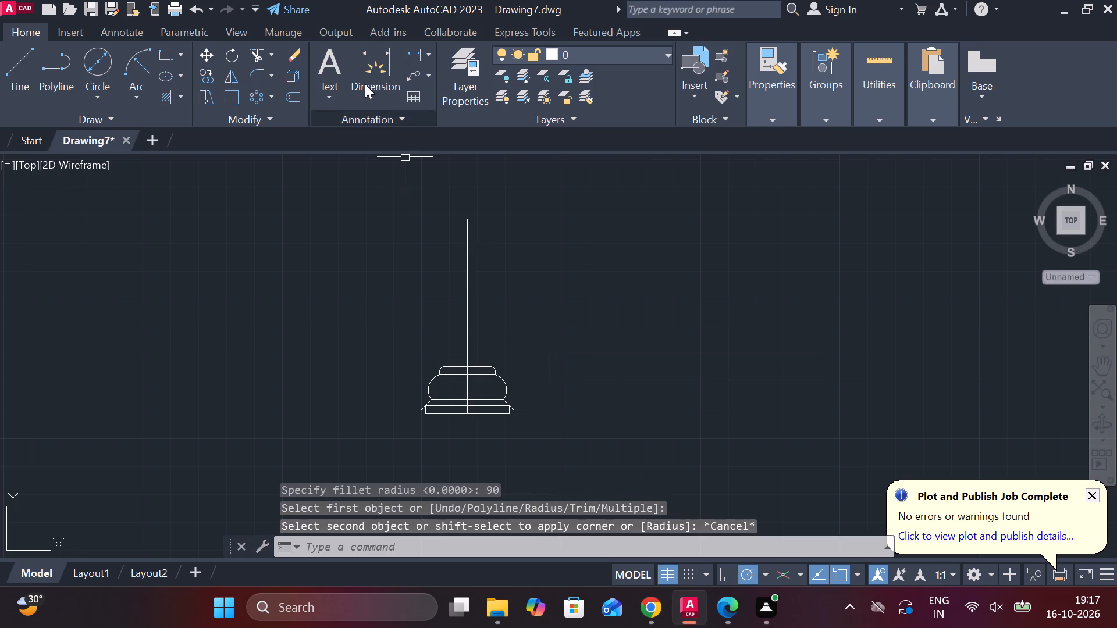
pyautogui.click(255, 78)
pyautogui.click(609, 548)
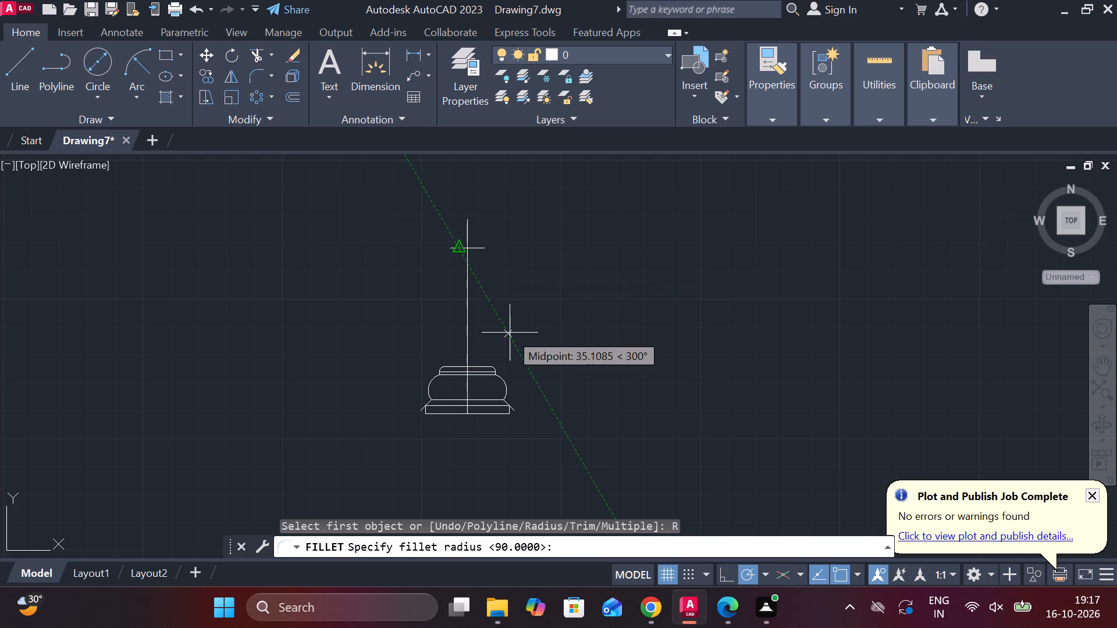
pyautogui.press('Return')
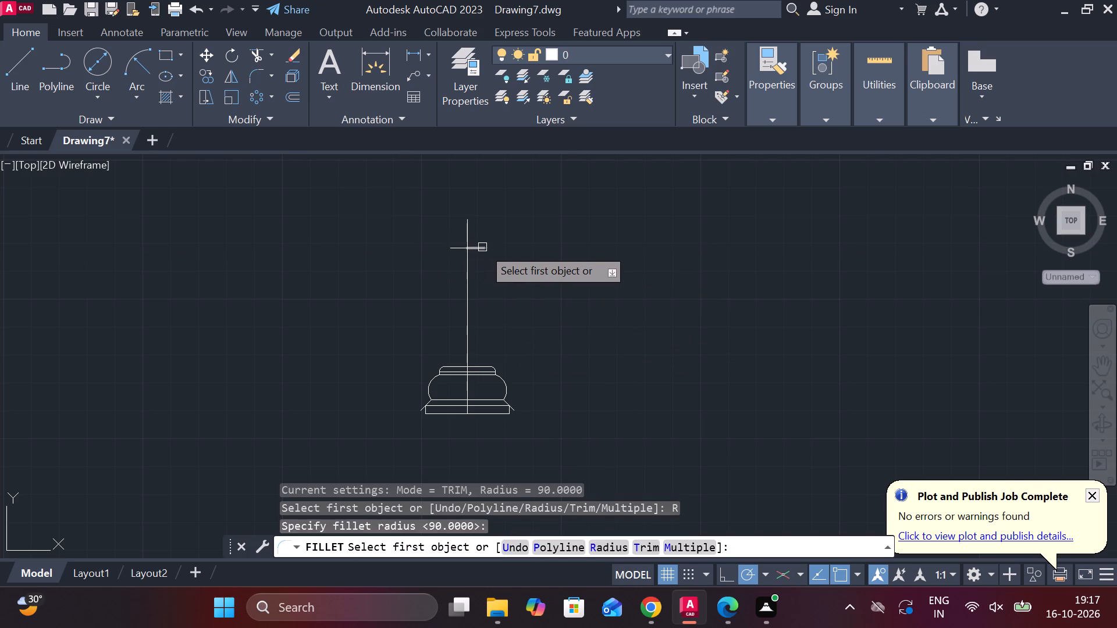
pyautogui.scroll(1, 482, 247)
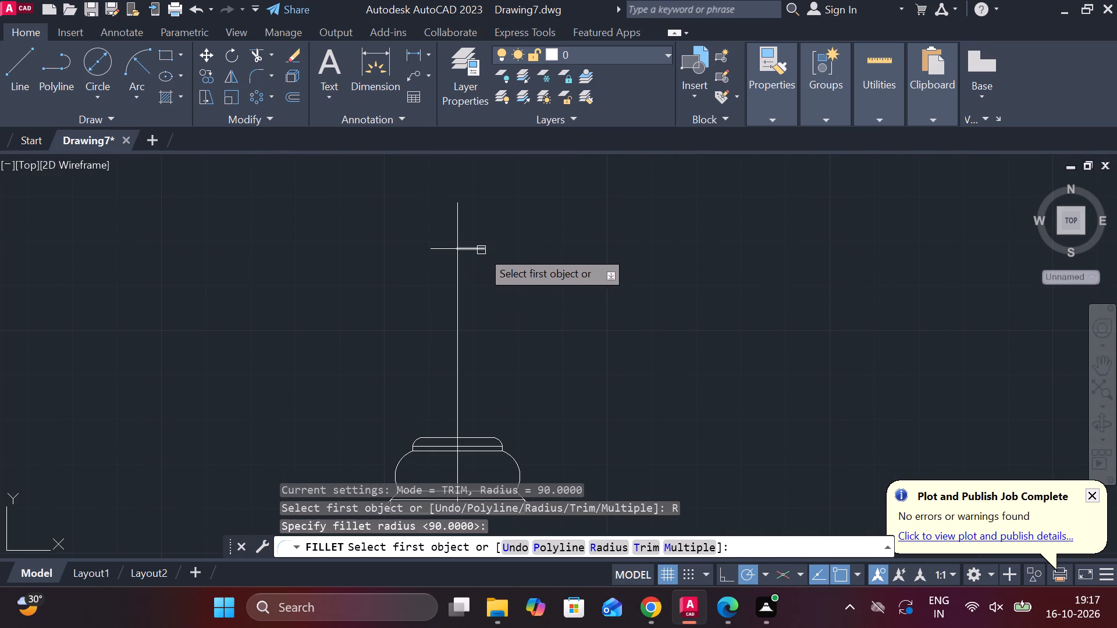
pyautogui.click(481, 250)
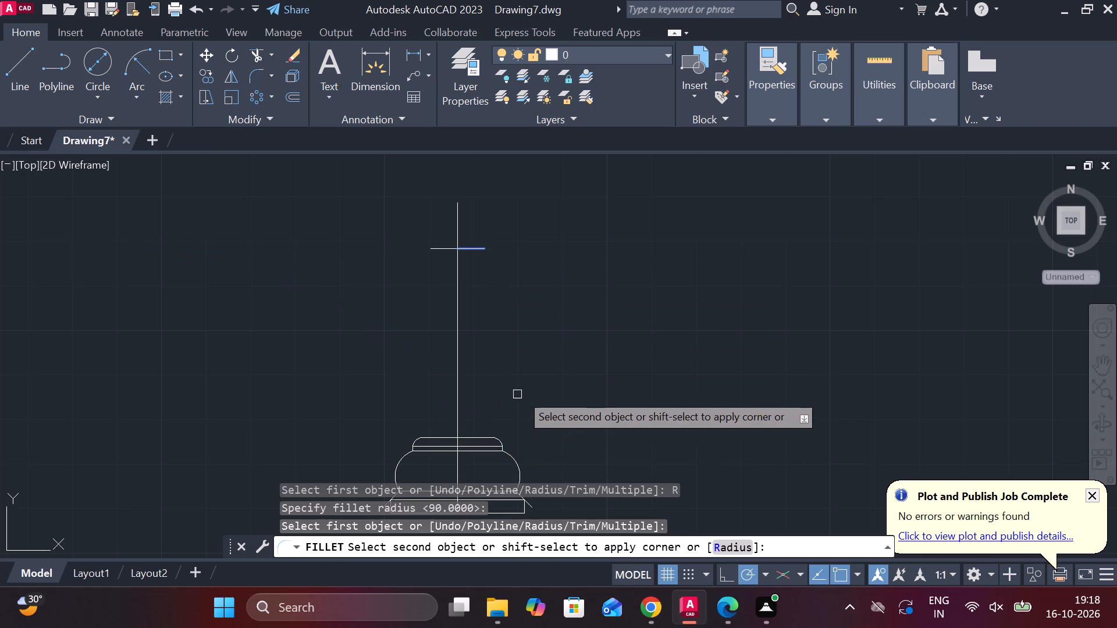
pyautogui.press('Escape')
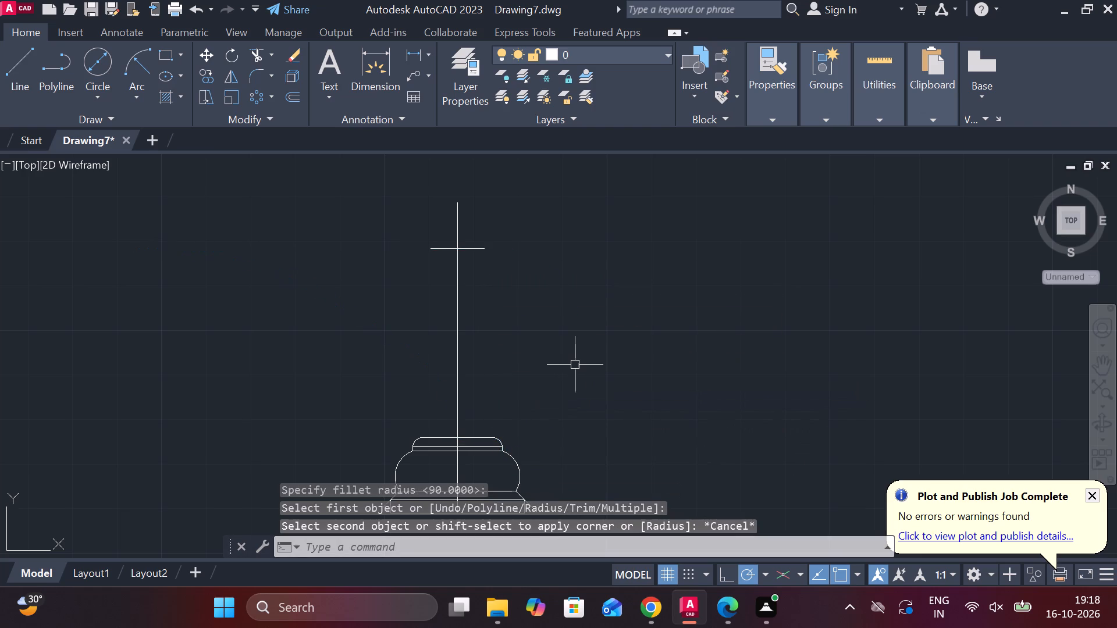
# Draw a start-end-radius arc of radius 90 from the top line's right end to the right end of the base's upper edge.
pyautogui.click(145, 62)
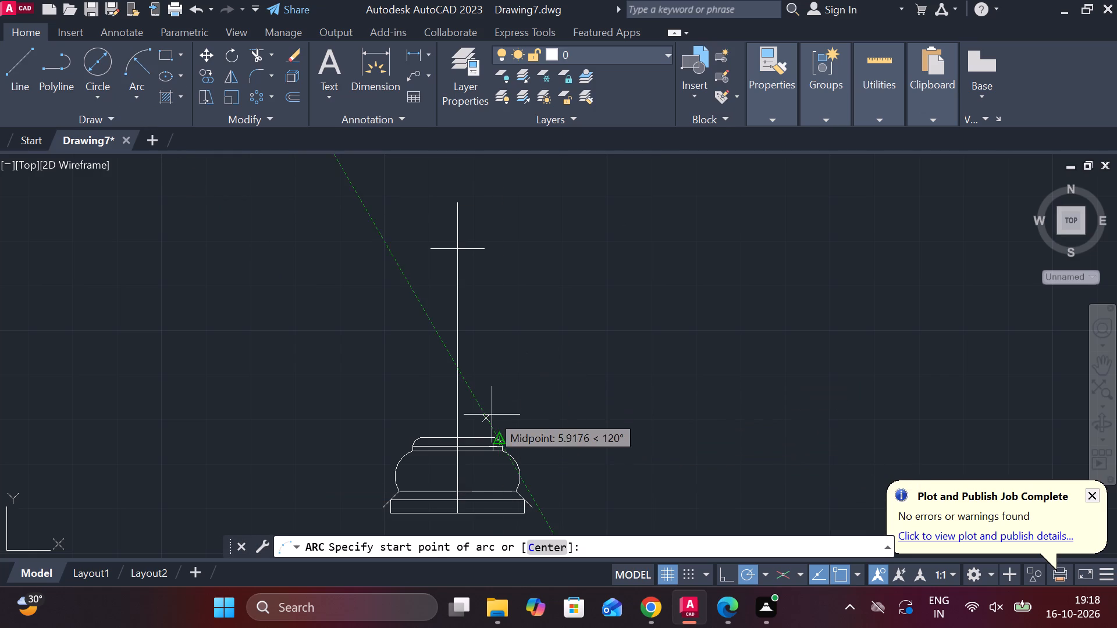
pyautogui.scroll(3, 492, 415)
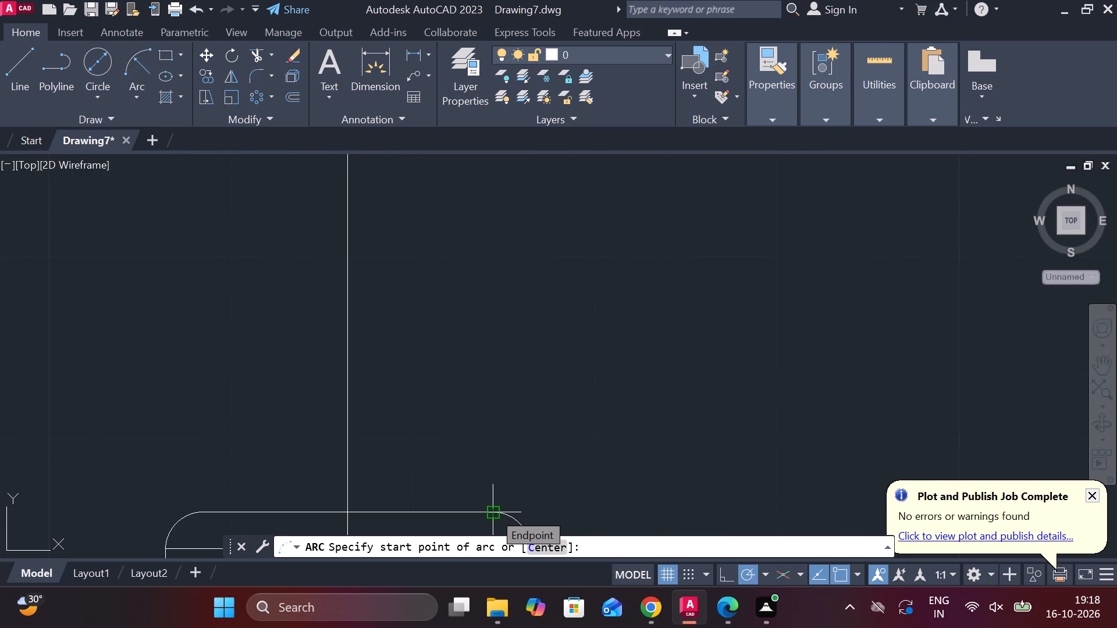
pyautogui.scroll(-3, 500, 313)
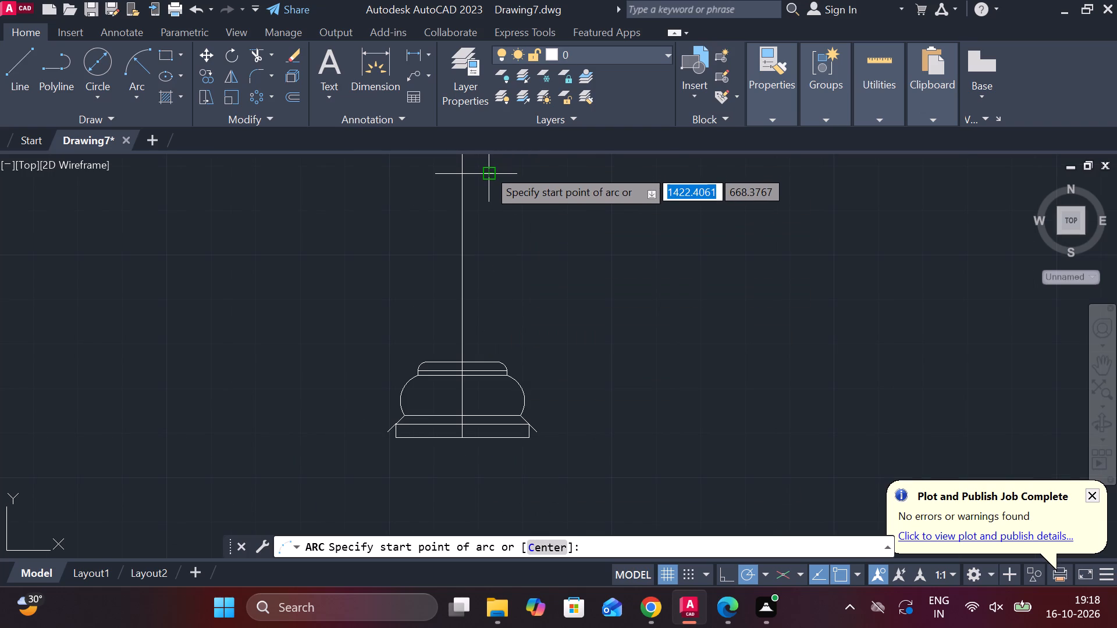
pyautogui.click(488, 169)
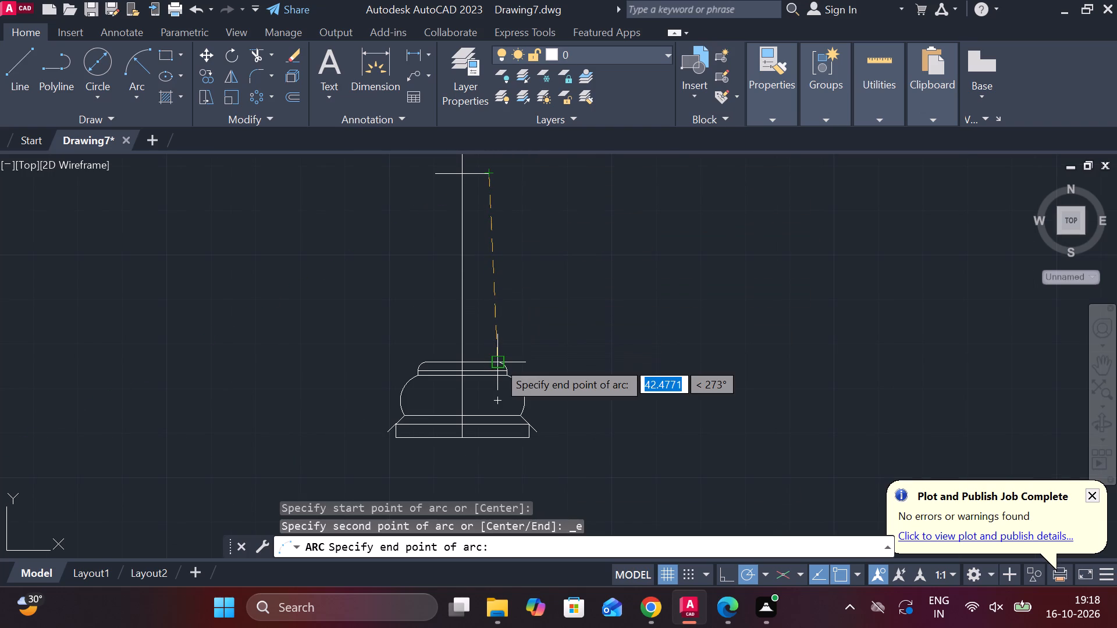
pyautogui.scroll(3, 497, 361)
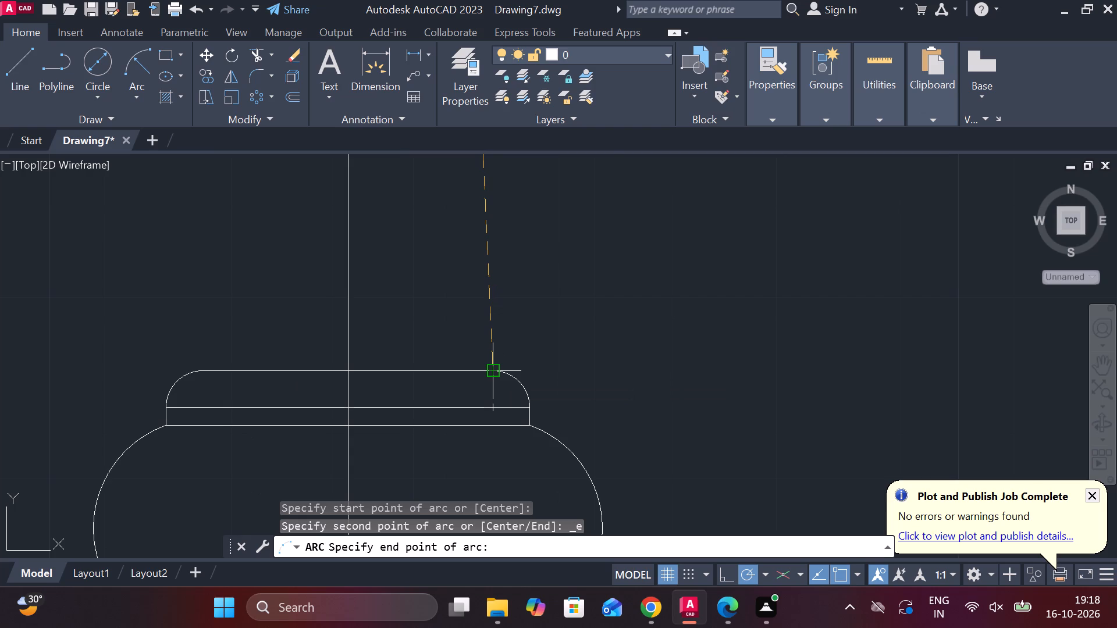
pyautogui.click(491, 372)
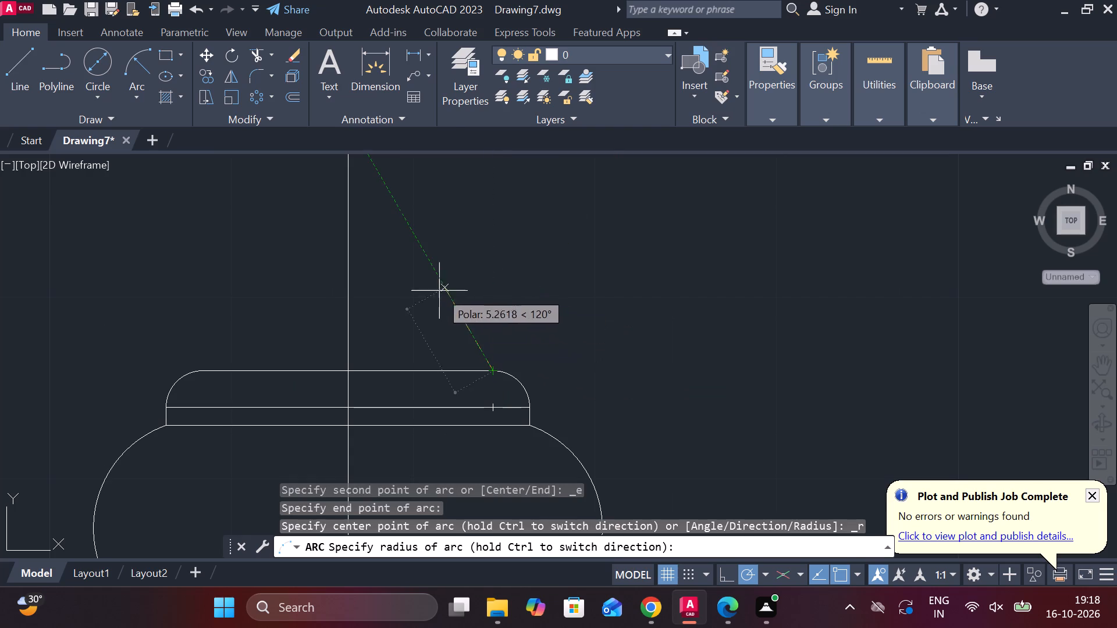
pyautogui.scroll(-4, 438, 256)
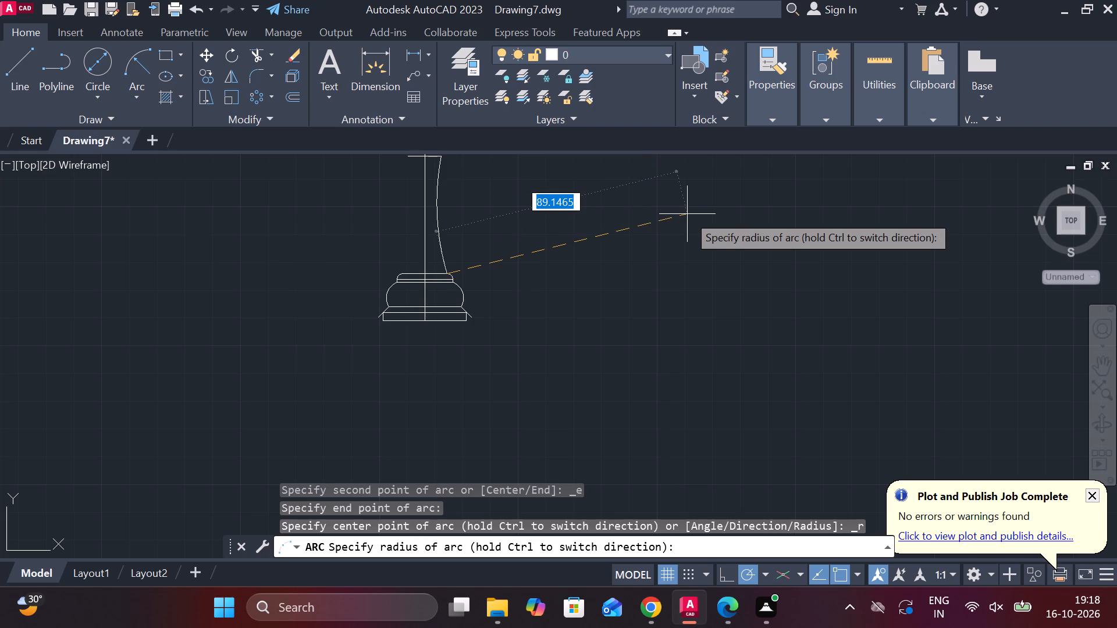
pyautogui.press('9')
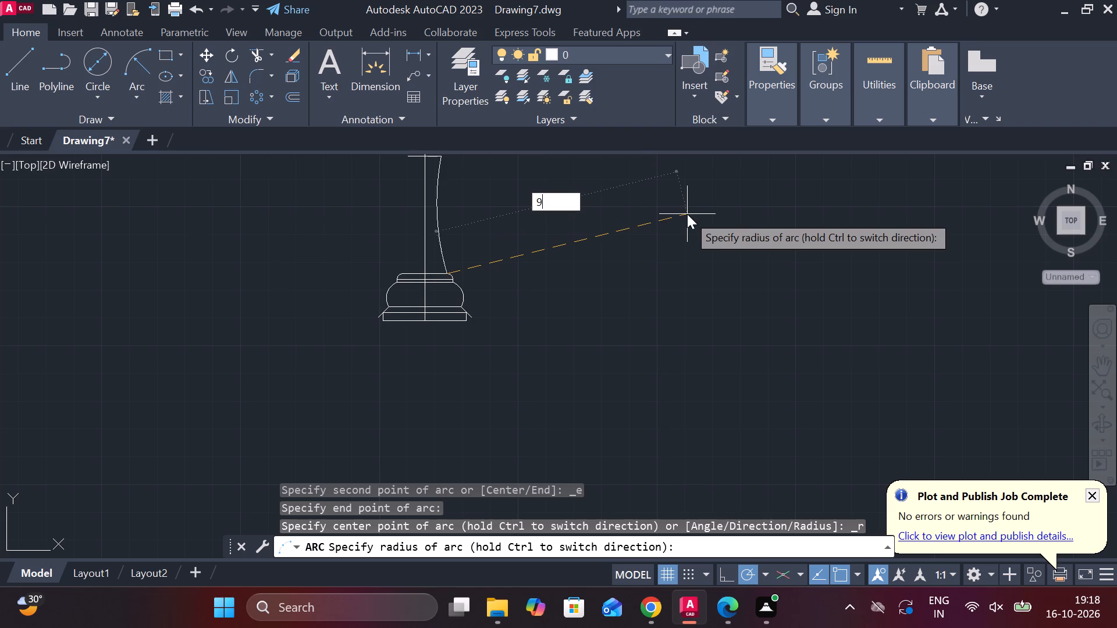
pyautogui.press('0')
pyautogui.press('Return')
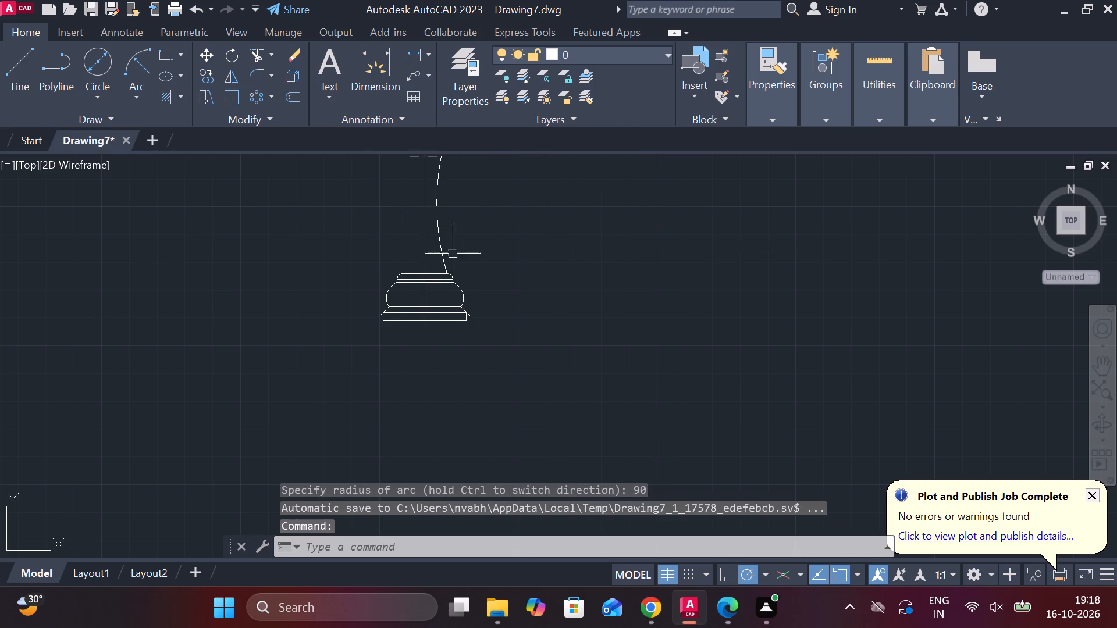
# Draw a start-end-radius arc of radius 90 from the left end of the base's upper edge to the shaft top line's left end.
pyautogui.scroll(-1, 375, 250)
pyautogui.scroll(2, 354, 202)
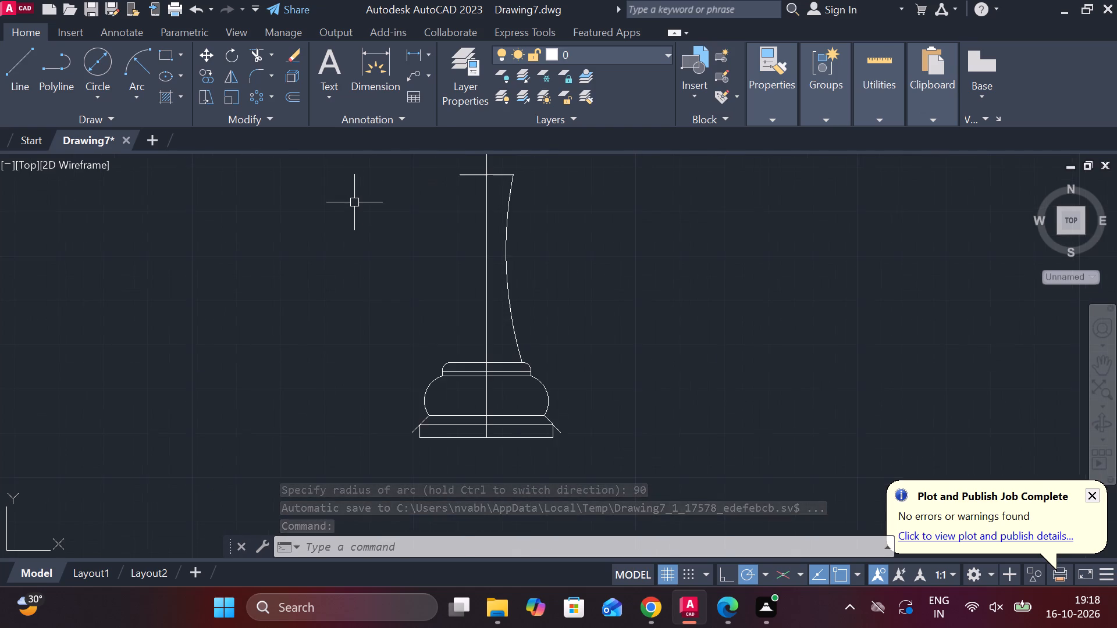
pyautogui.scroll(-2, 354, 202)
pyautogui.scroll(2, 354, 177)
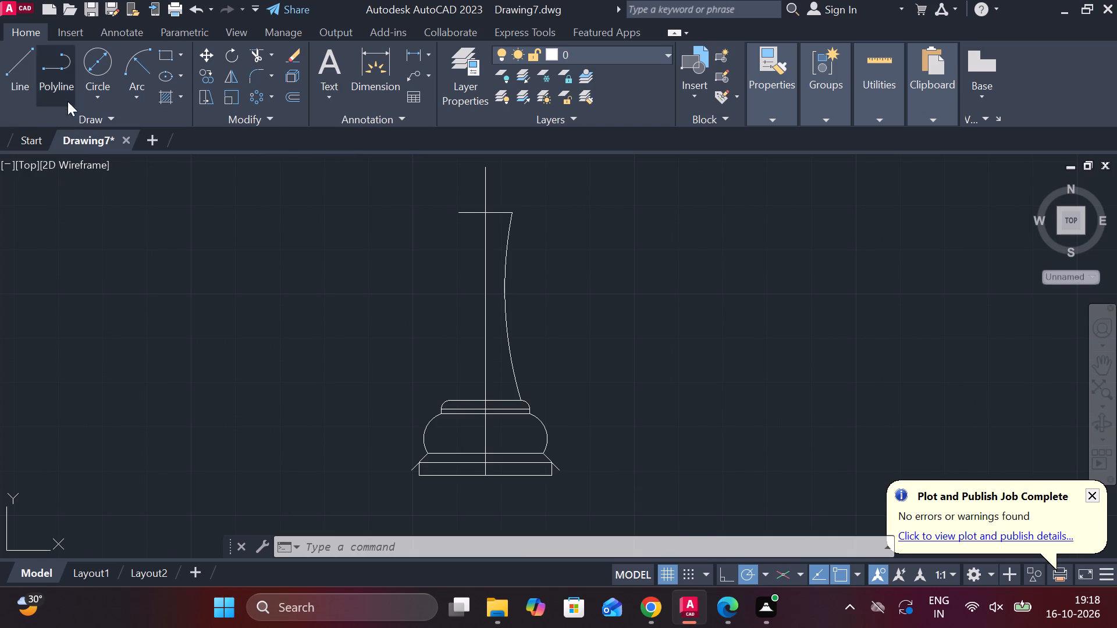
pyautogui.click(141, 70)
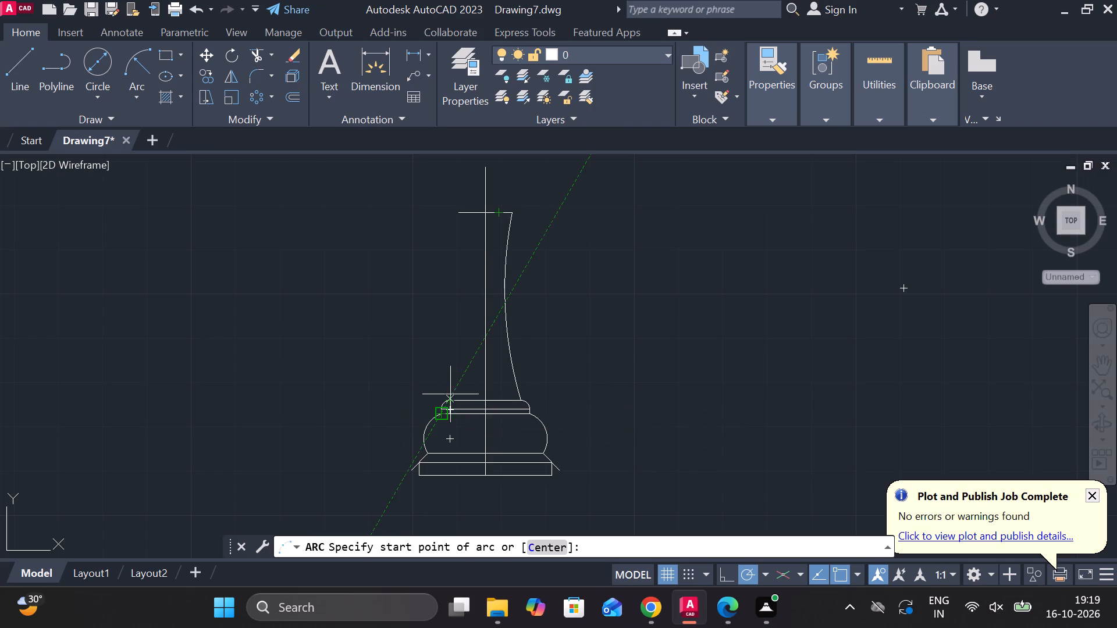
pyautogui.scroll(3, 450, 404)
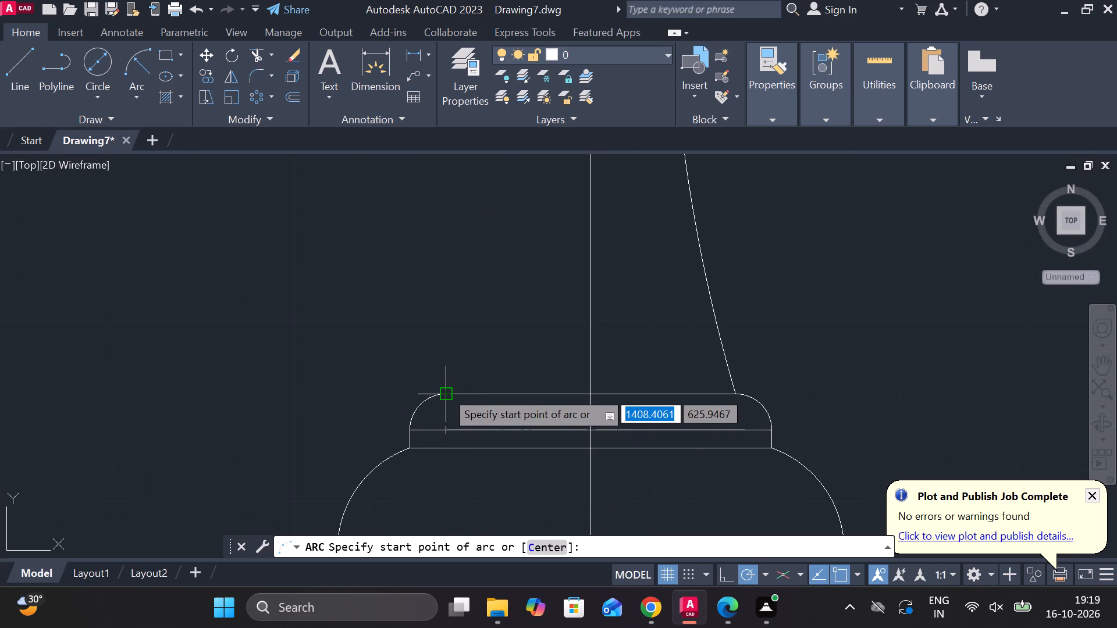
pyautogui.click(446, 391)
pyautogui.scroll(-3, 470, 309)
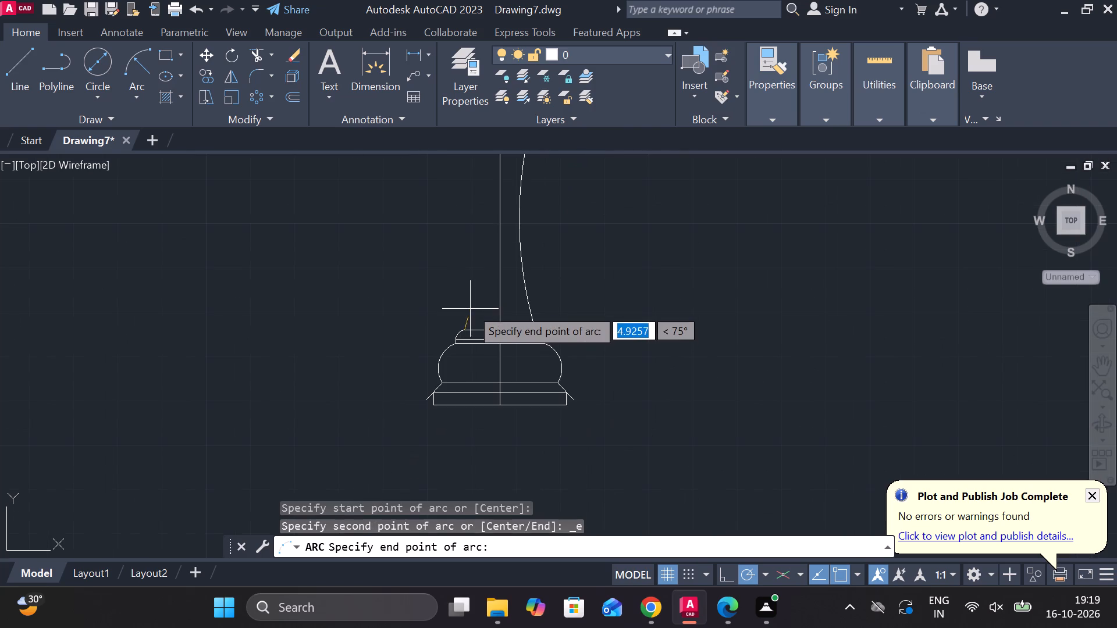
pyautogui.scroll(-3, 465, 268)
pyautogui.scroll(2, 465, 265)
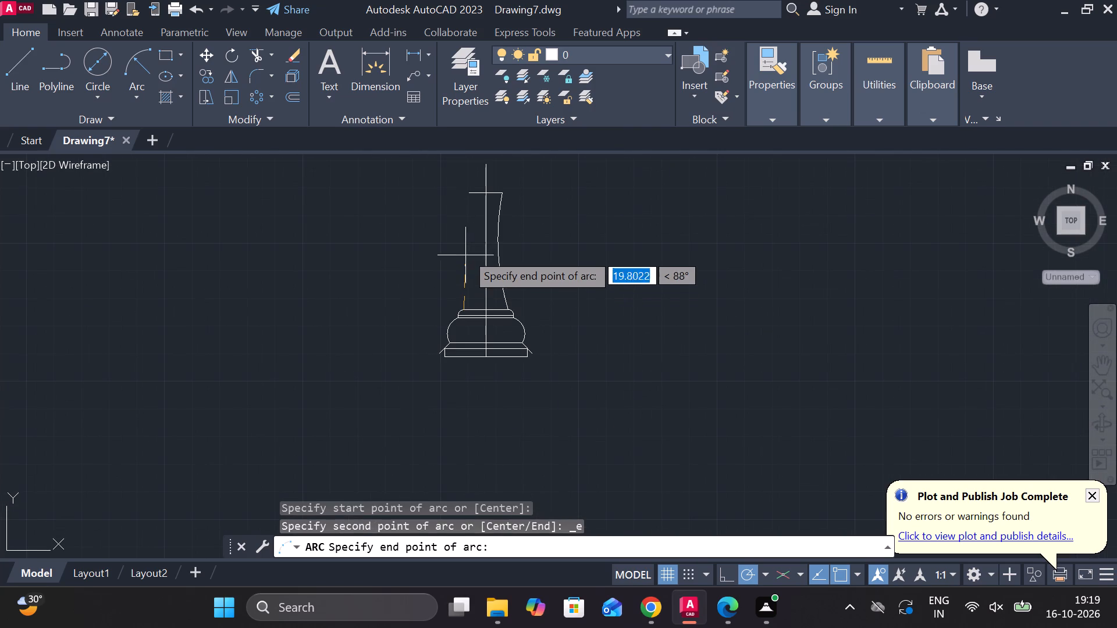
pyautogui.scroll(3, 465, 194)
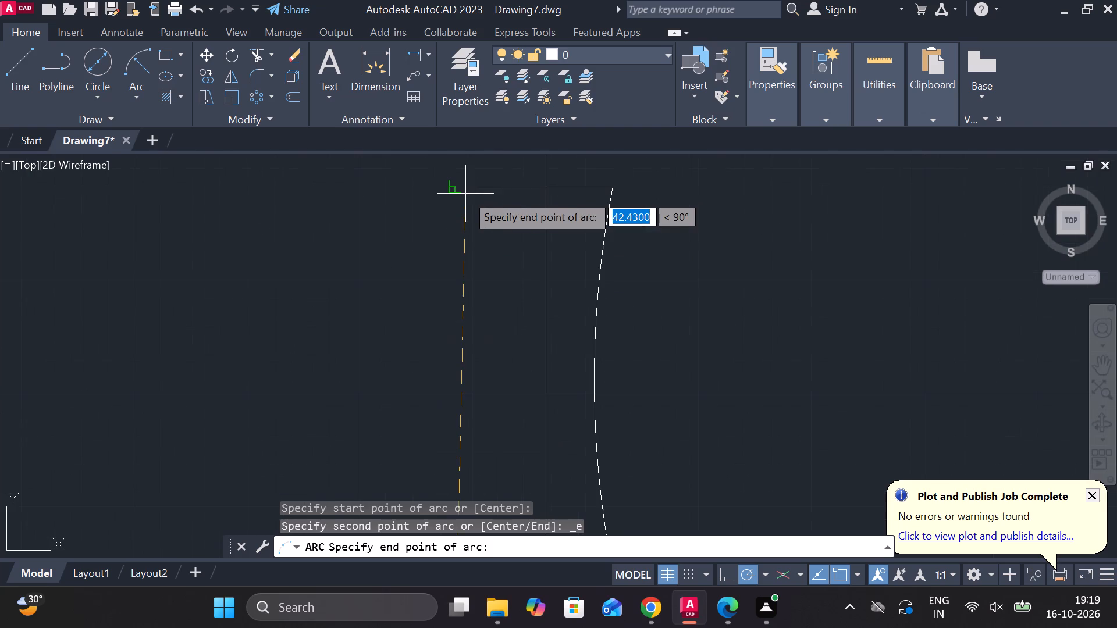
pyautogui.doubleClick(478, 181)
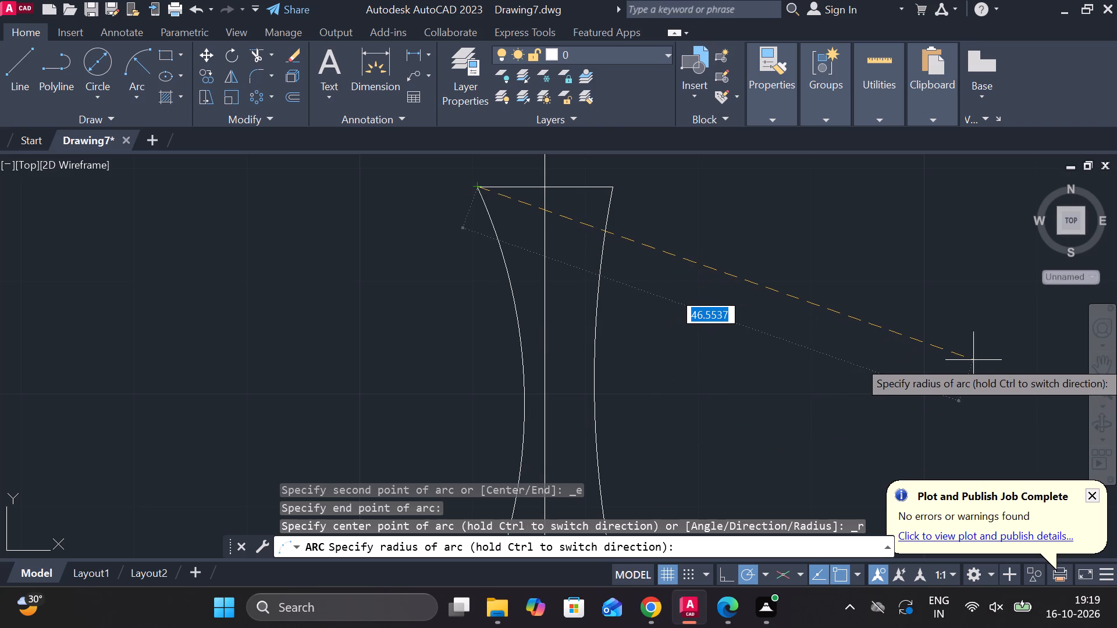
pyautogui.write('90')
pyautogui.press('Return')
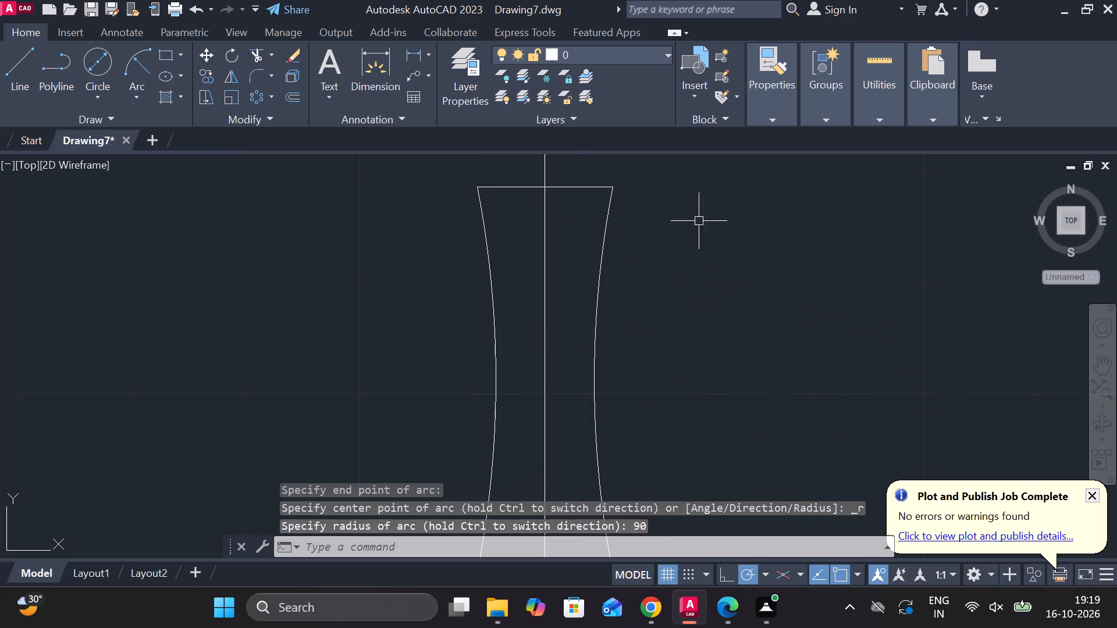
# Draw a 3.32-unit vertical line up from the shaft top's left end, continuing horizontally to the centre line.
pyautogui.scroll(-2, 630, 238)
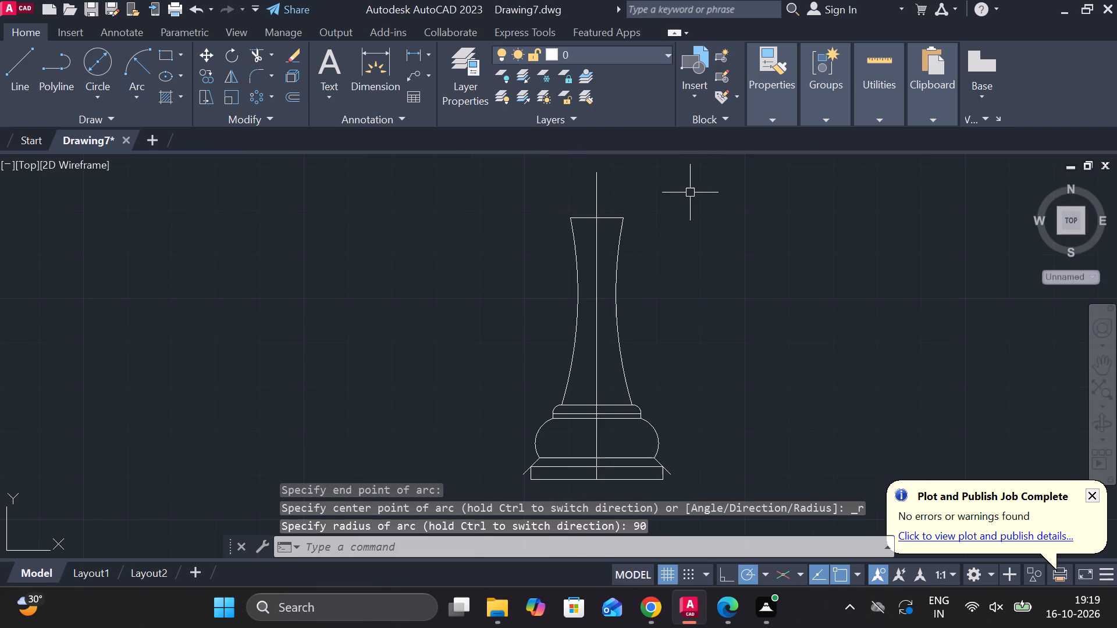
pyautogui.scroll(-1, 686, 194)
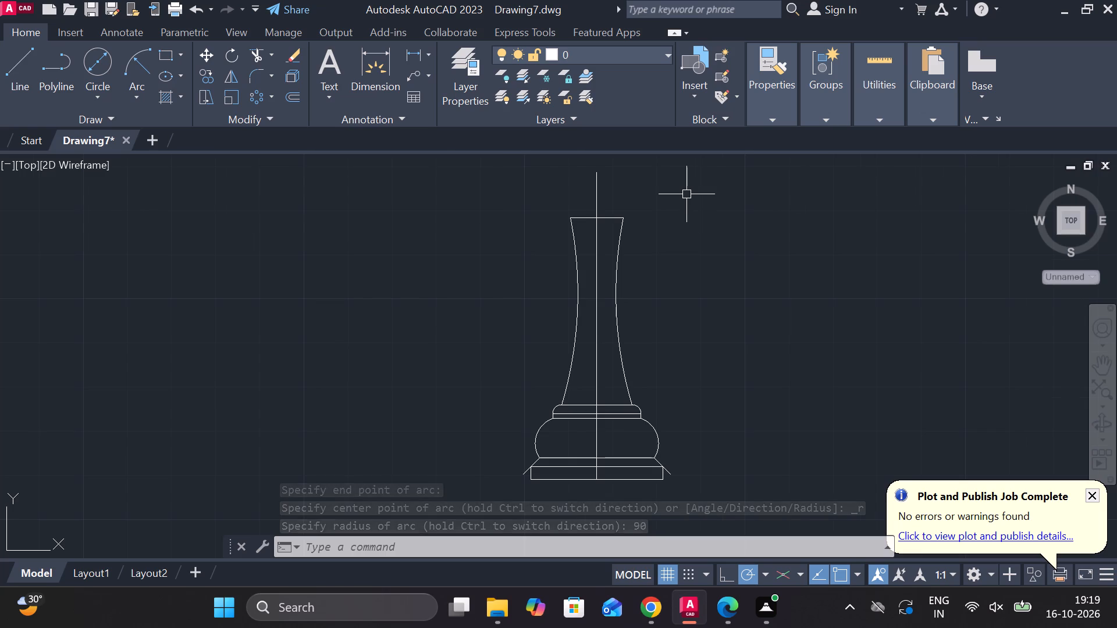
pyautogui.scroll(-1, 686, 194)
pyautogui.scroll(3, 700, 178)
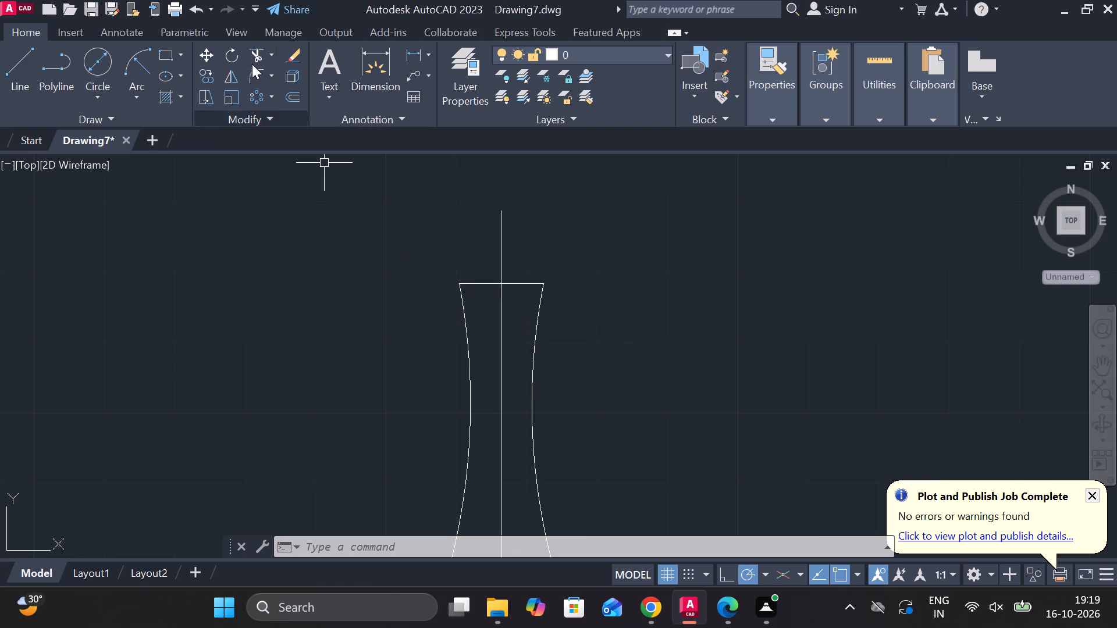
pyautogui.click(16, 60)
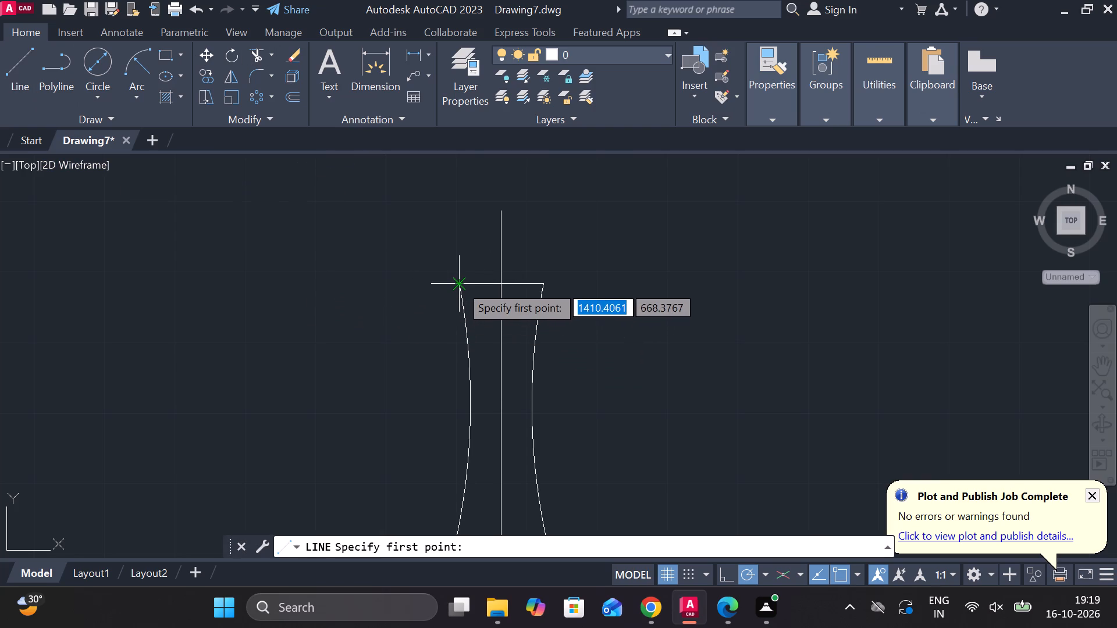
pyautogui.doubleClick(460, 284)
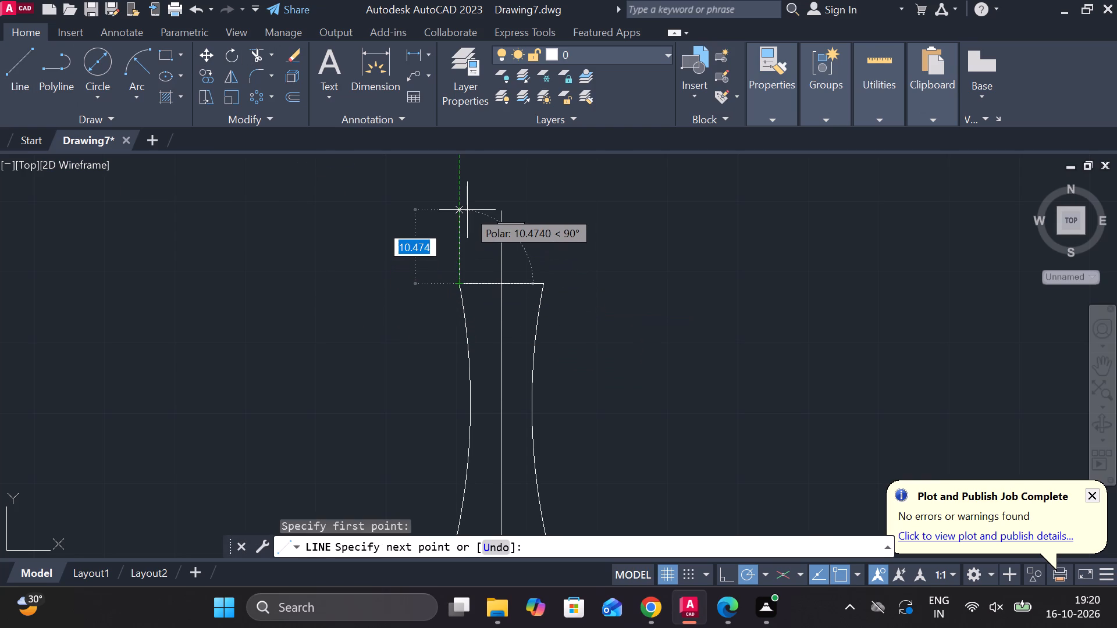
pyautogui.press('3')
pyautogui.write('.32')
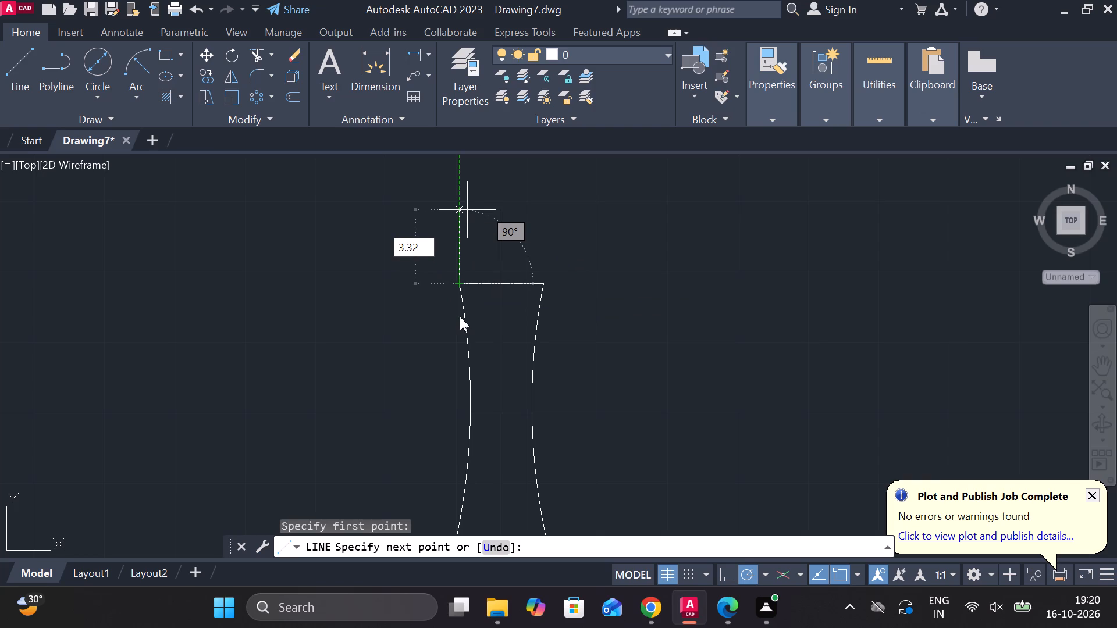
pyautogui.press('Return')
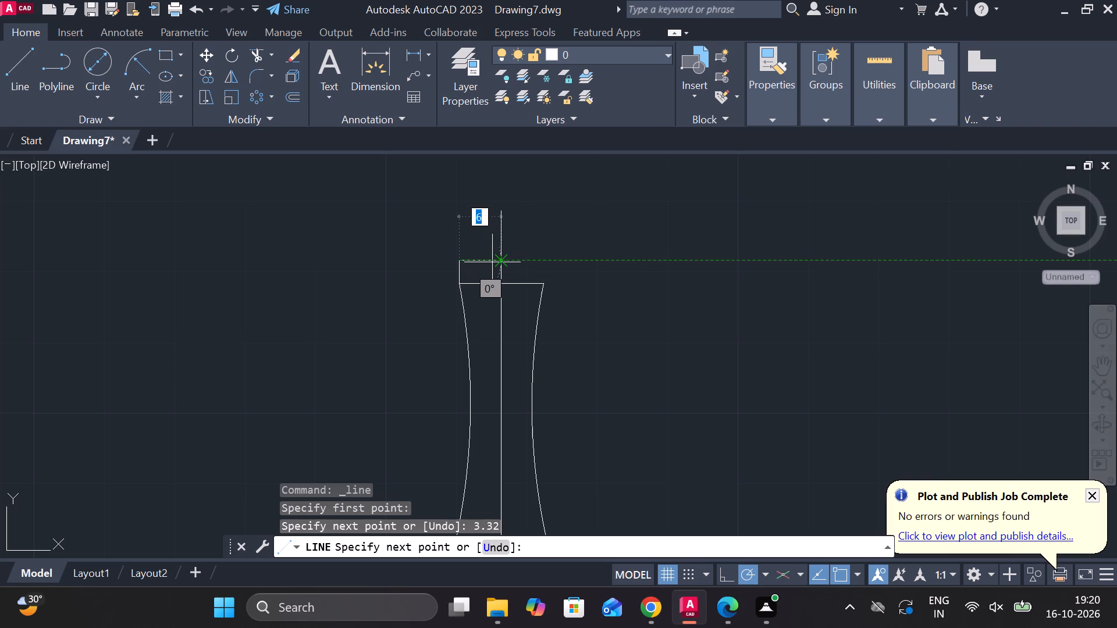
pyautogui.scroll(2, 504, 261)
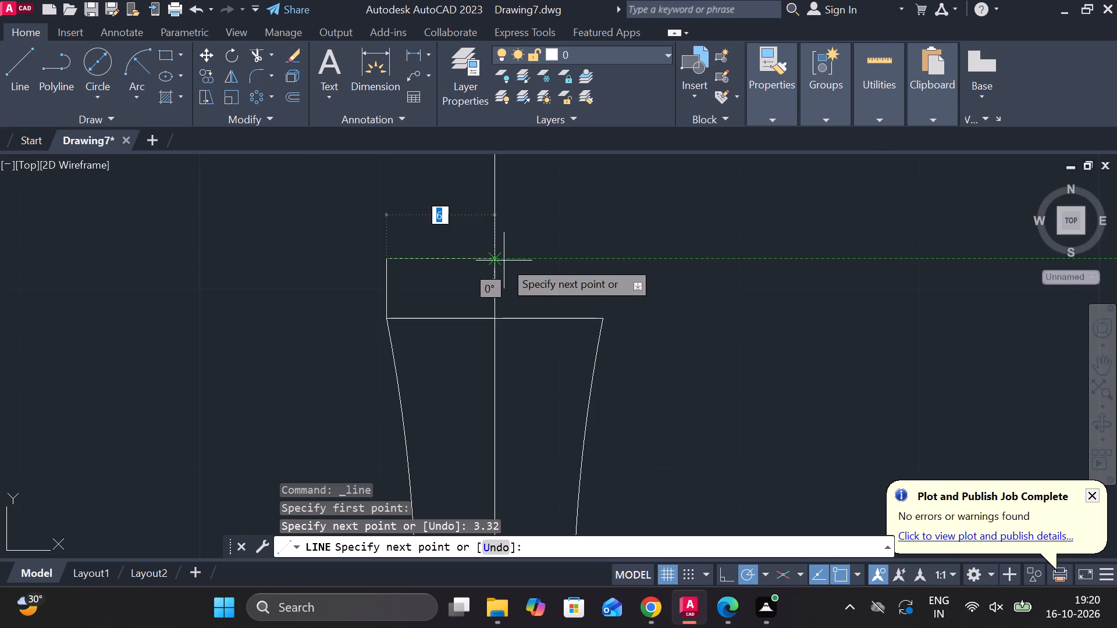
pyautogui.click(495, 259)
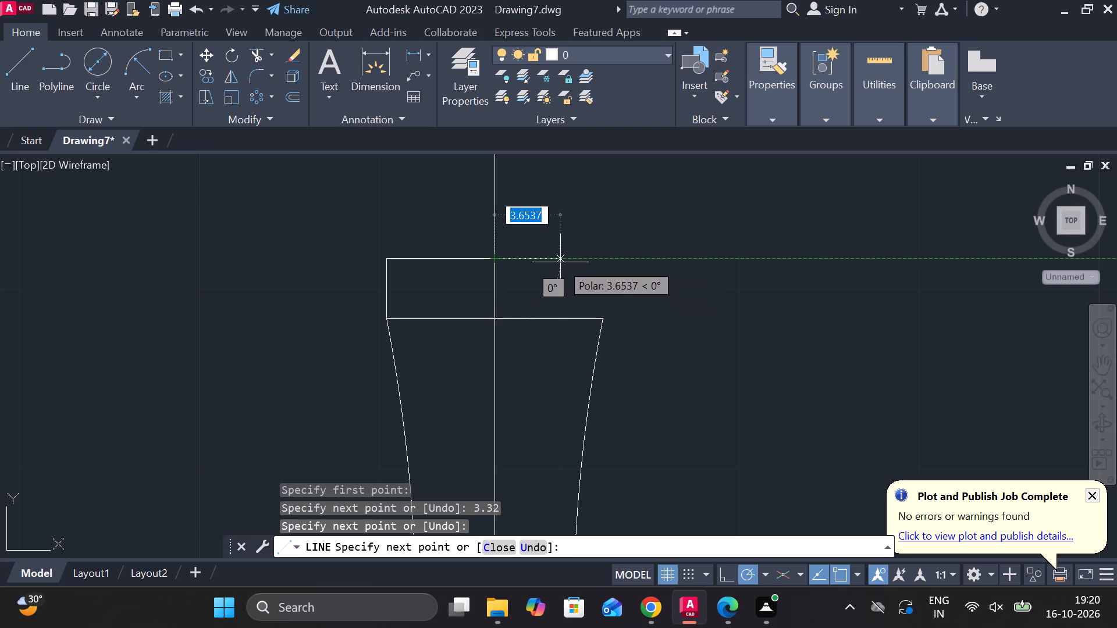
# Continue with a 7.5-unit horizontal line to the right from the centre line, then end the line chain.
pyautogui.press('7')
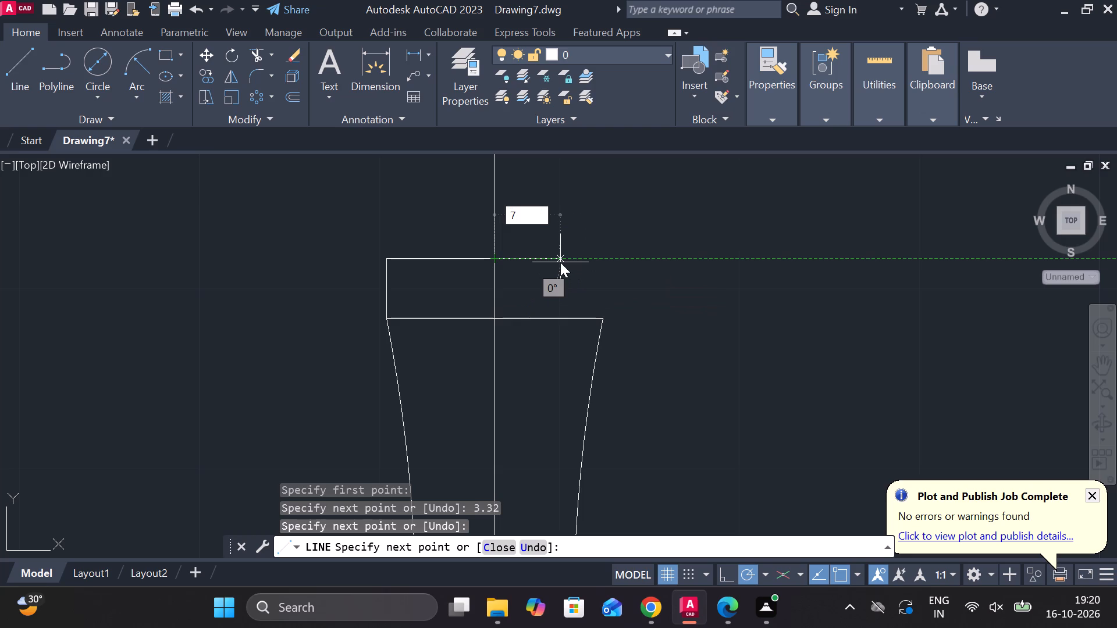
pyautogui.press('.')
pyautogui.press('5')
pyautogui.press('Return')
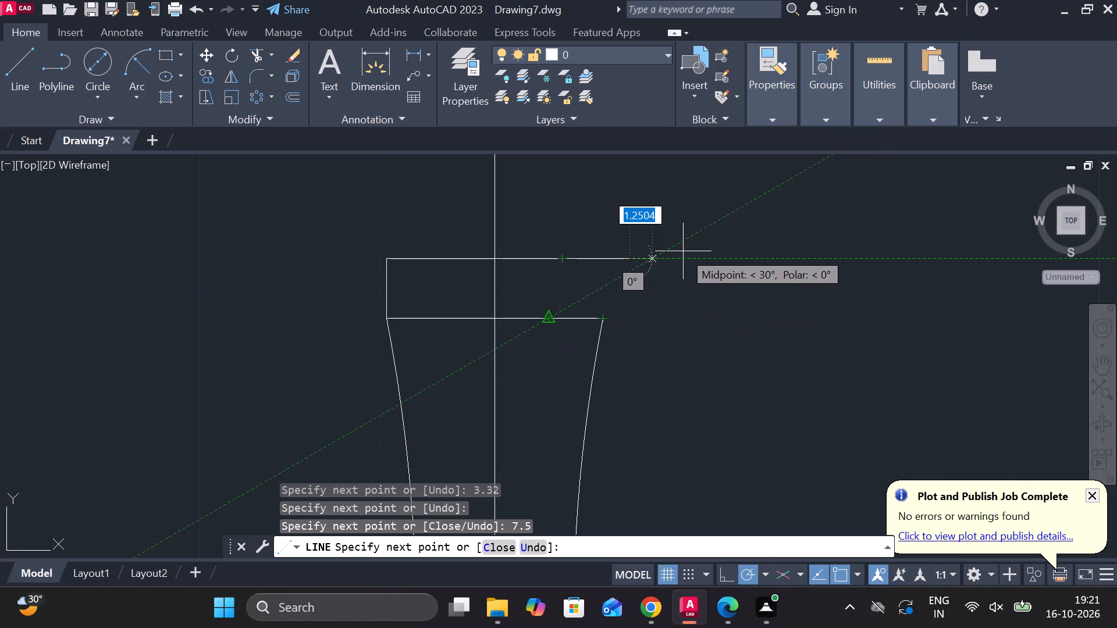
pyautogui.press('Escape')
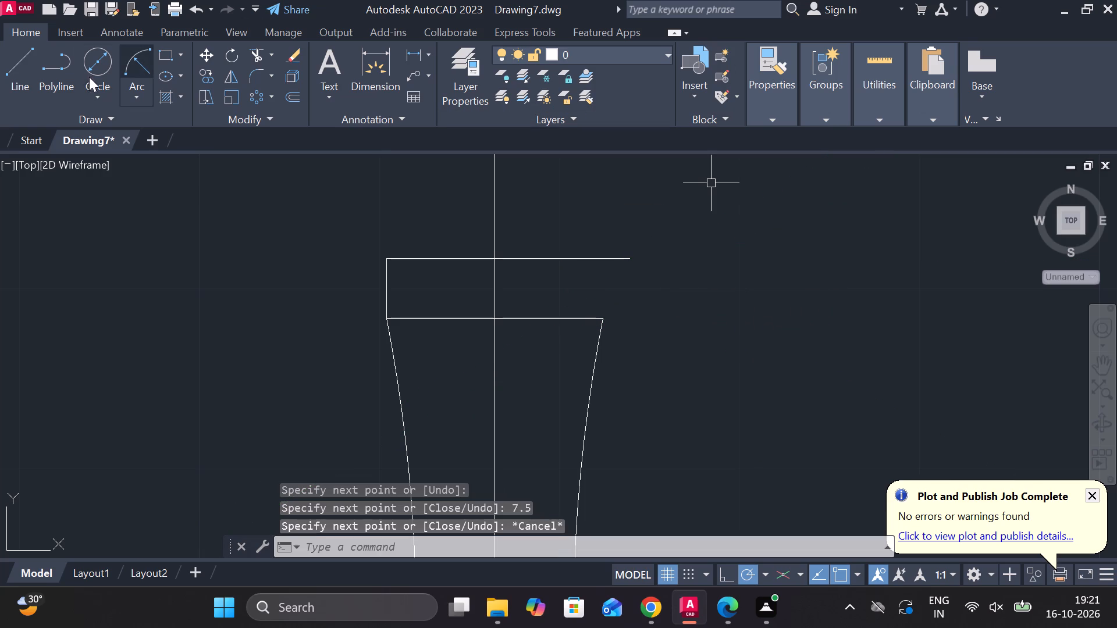
# Check the length of the new horizontal line right of the centre line with a linear dimension, without placing it.
pyautogui.click(415, 58)
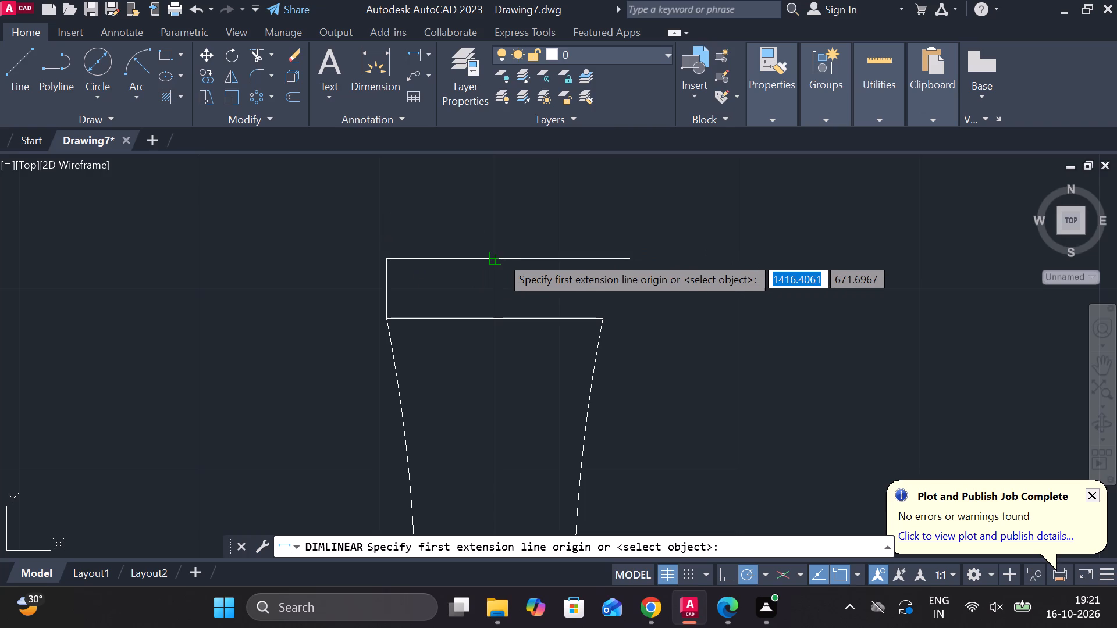
pyautogui.click(494, 255)
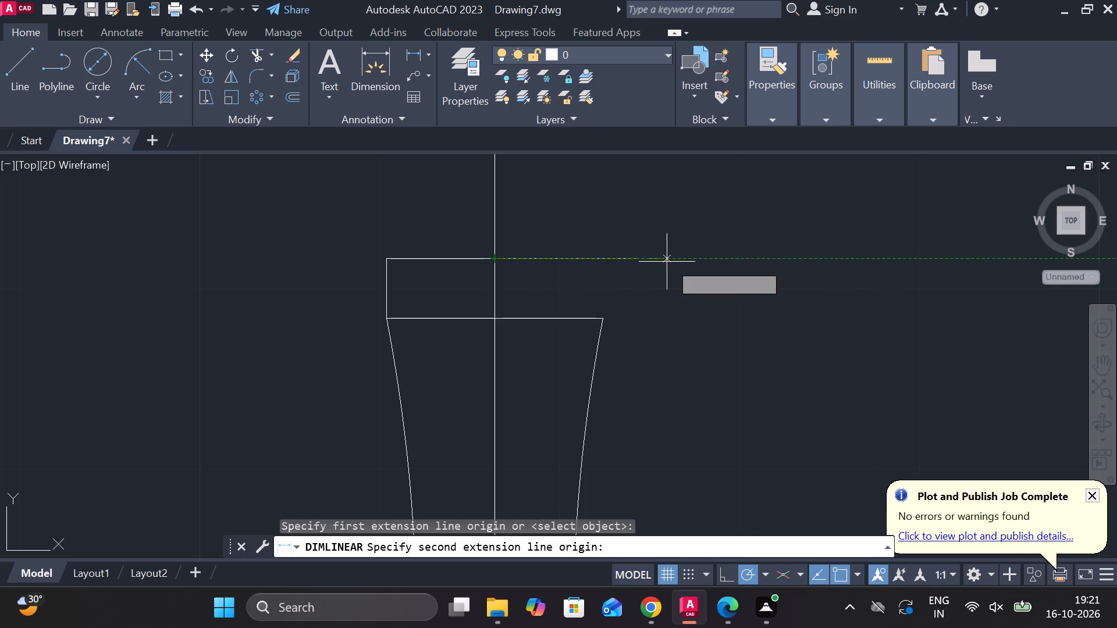
pyautogui.click(627, 262)
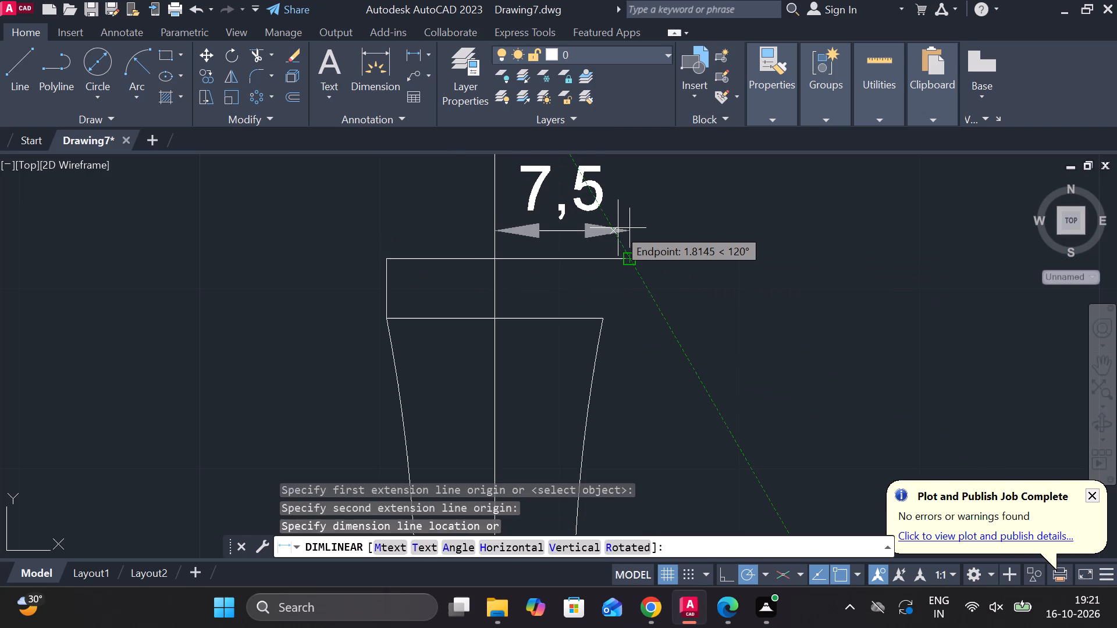
pyautogui.press('Escape')
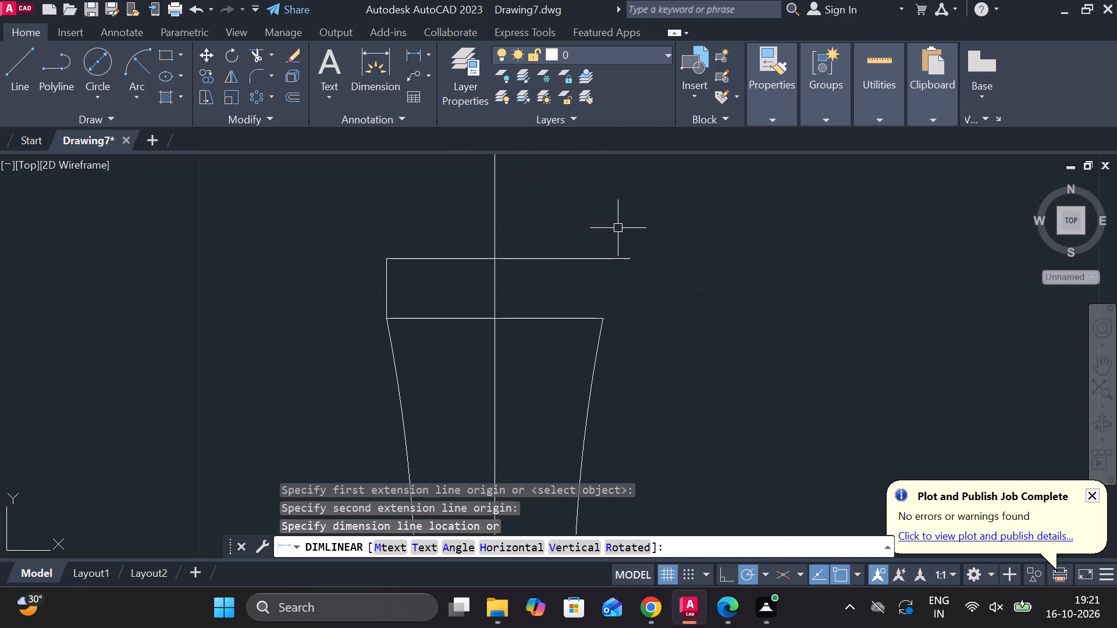
# Trim away the horizontal line left of the centre line and the 3.32-unit vertical line above the shaft top.
pyautogui.click(262, 53)
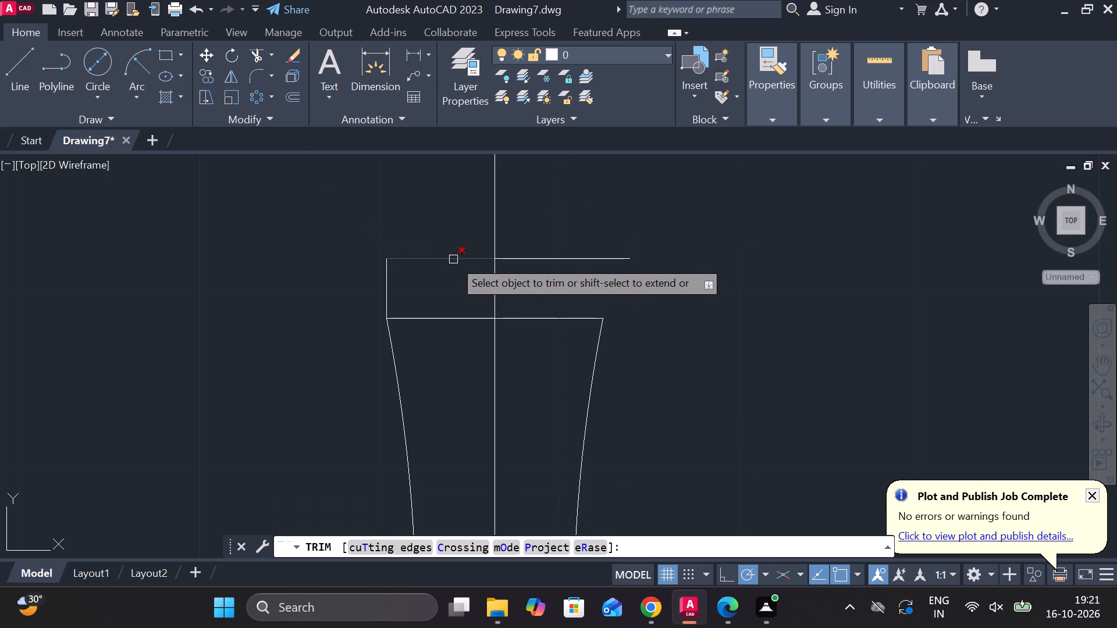
pyautogui.click(453, 259)
pyautogui.click(389, 277)
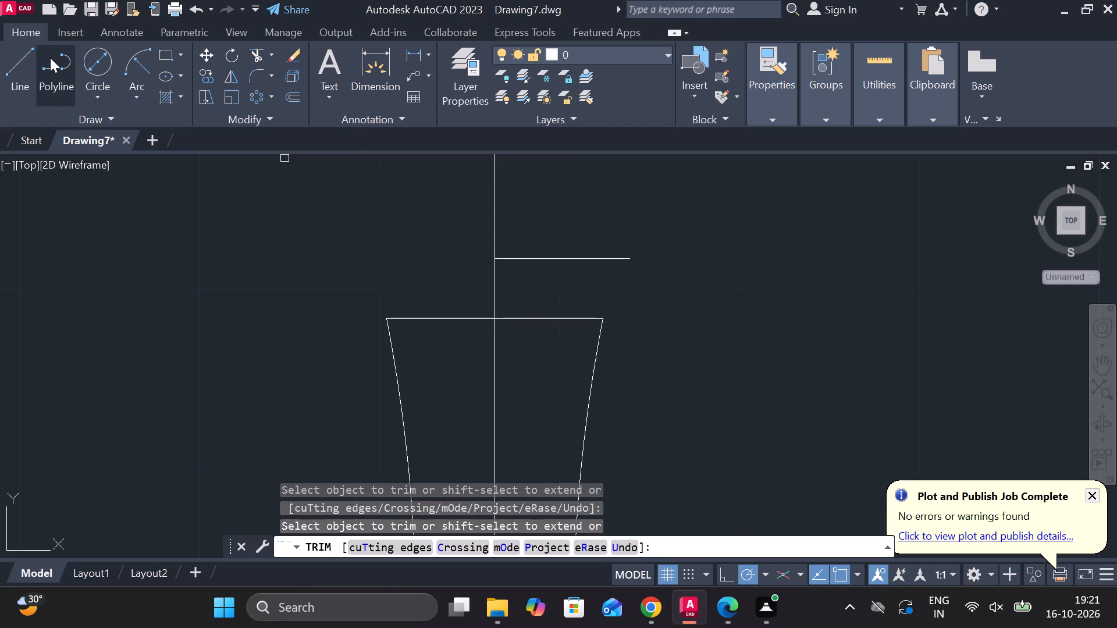
# Draw a 7.5-unit horizontal line to the left from where the line above the shaft top meets the centre line.
pyautogui.click(29, 70)
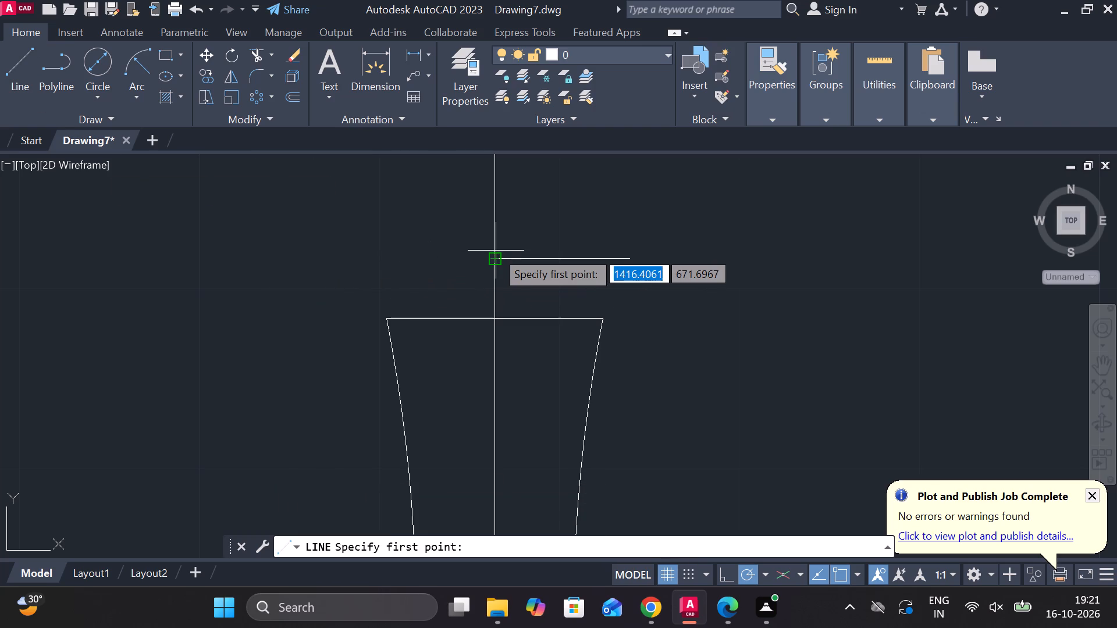
pyautogui.click(494, 259)
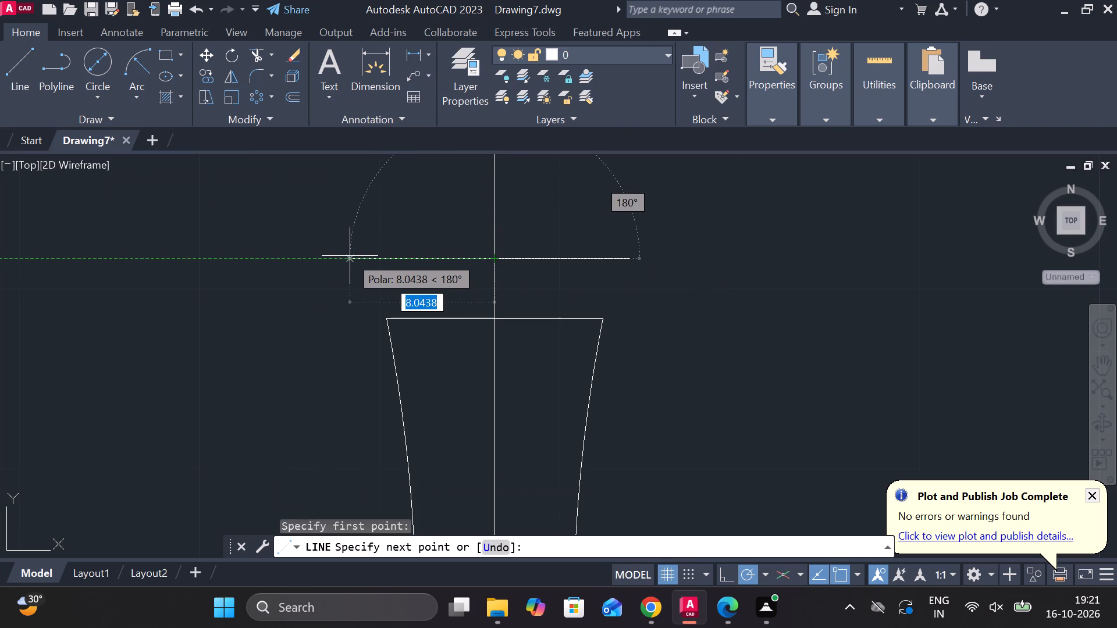
pyautogui.press('7')
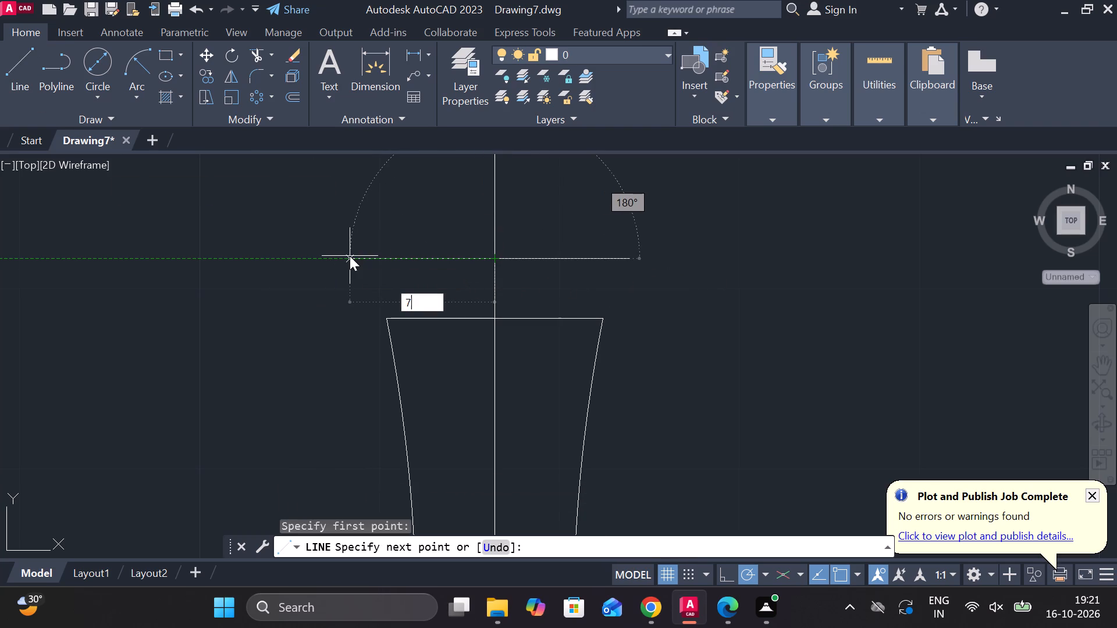
pyautogui.press('.')
pyautogui.press('5')
pyautogui.press('Return')
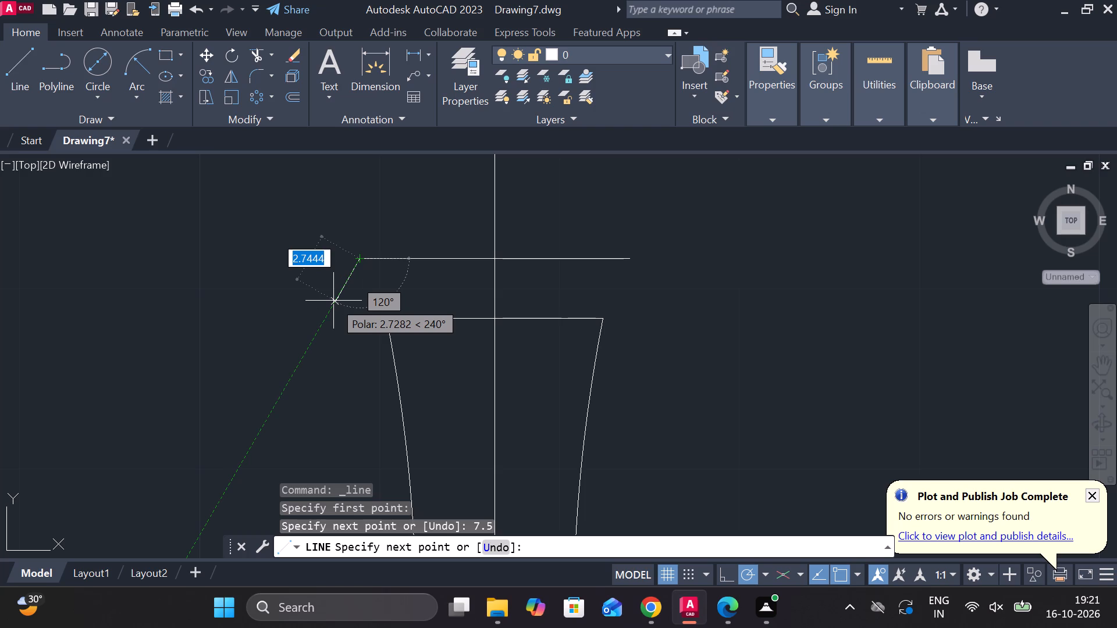
pyautogui.press('Escape')
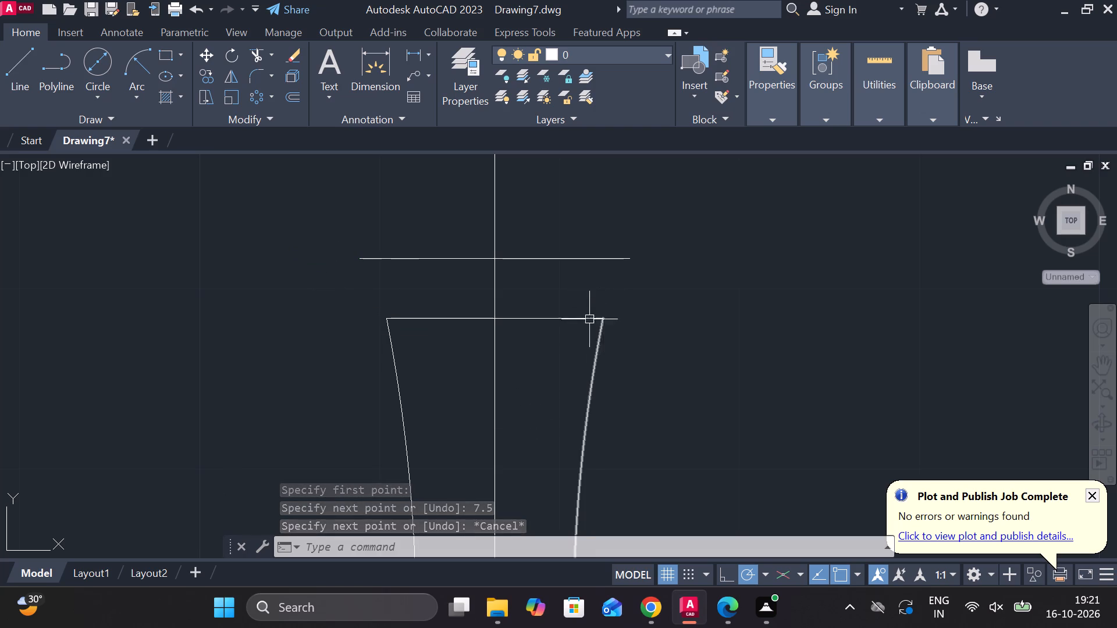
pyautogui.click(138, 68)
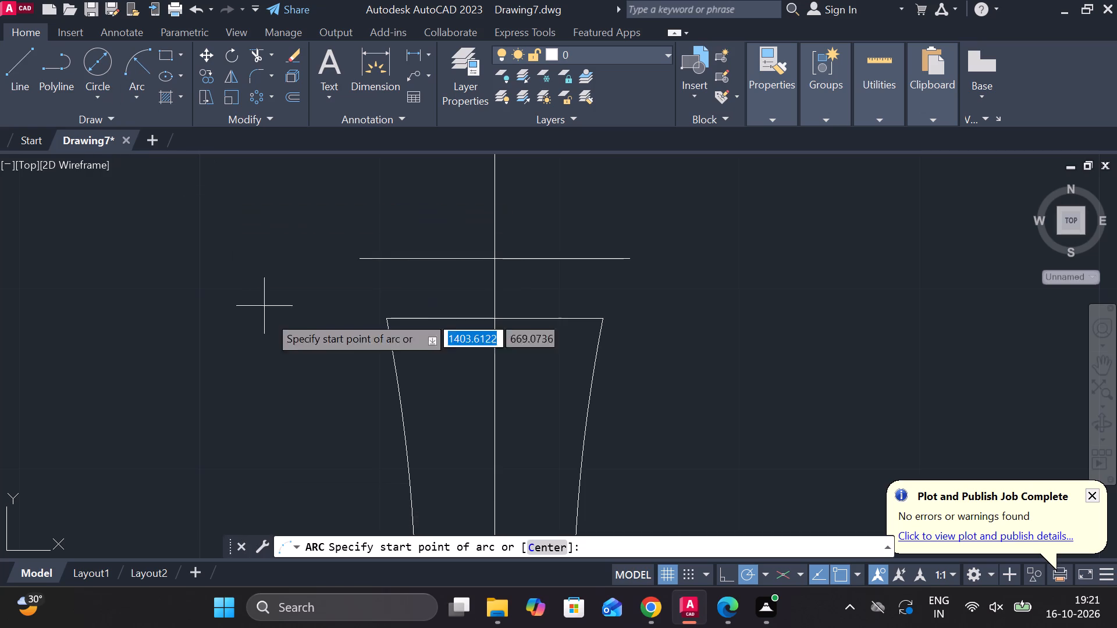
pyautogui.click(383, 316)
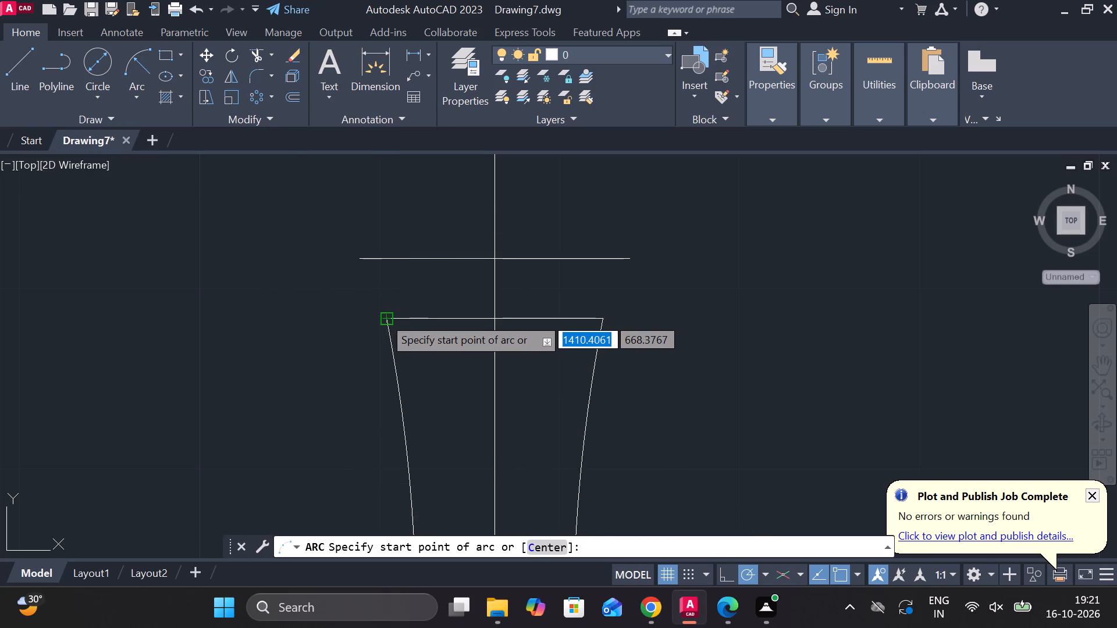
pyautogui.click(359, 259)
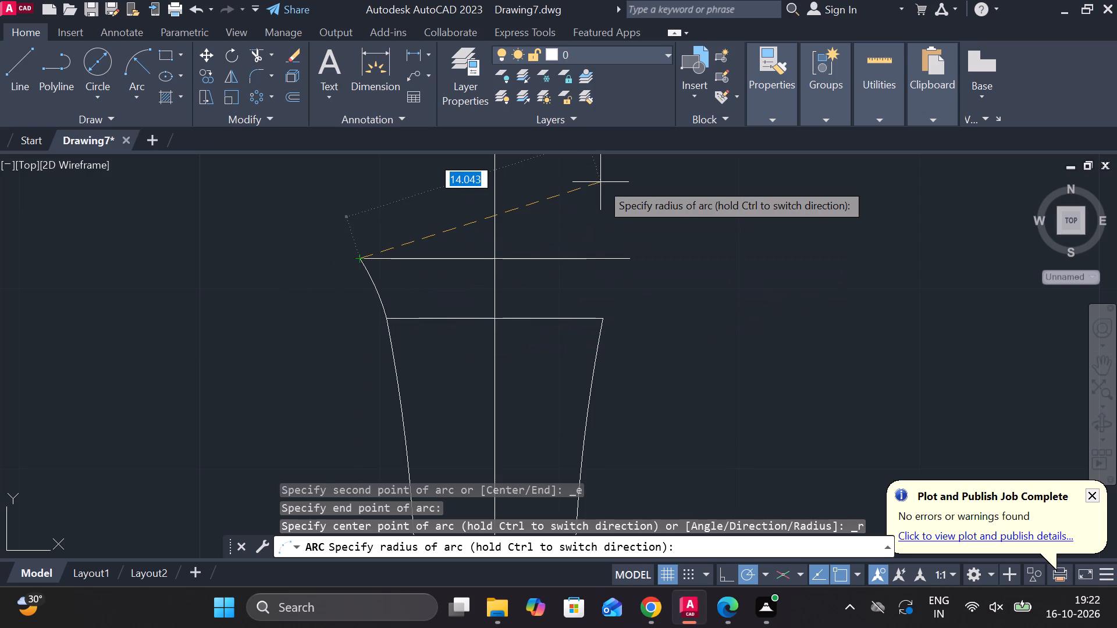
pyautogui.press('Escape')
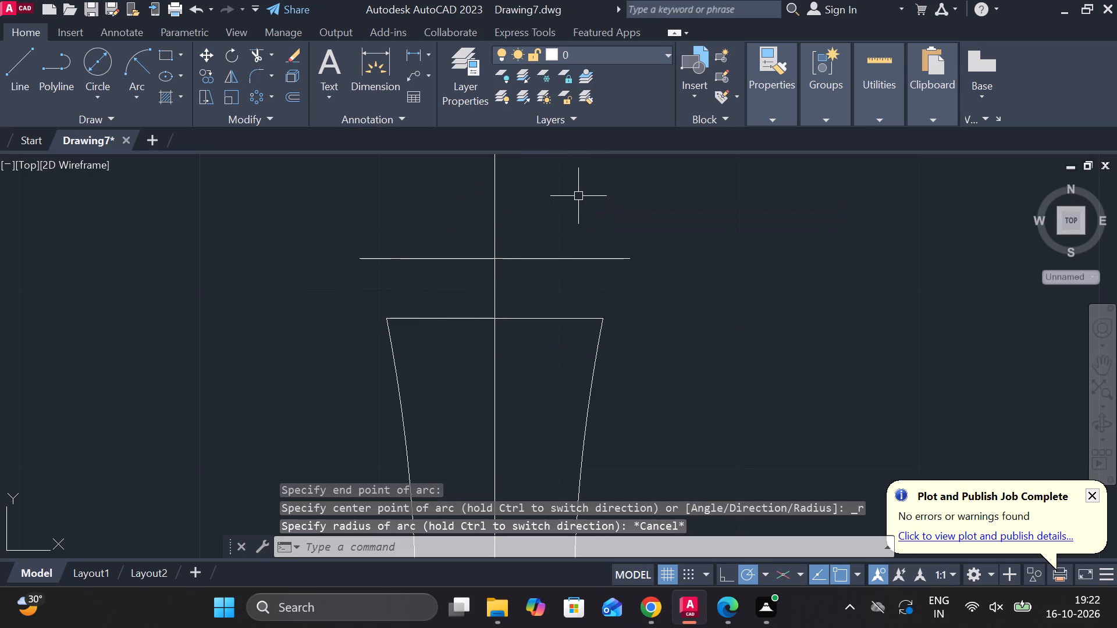
# Draw a radius-2 start-end-radius arc bulging outward from the capital line's left end down to the shaft top's left corner.
pyautogui.click(133, 63)
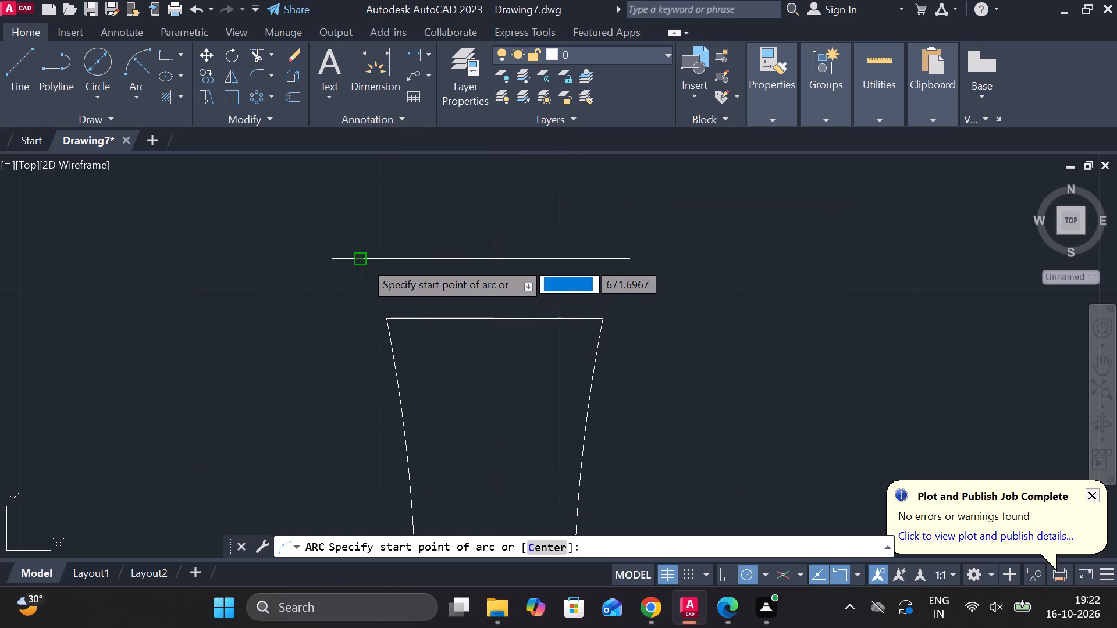
pyautogui.click(364, 261)
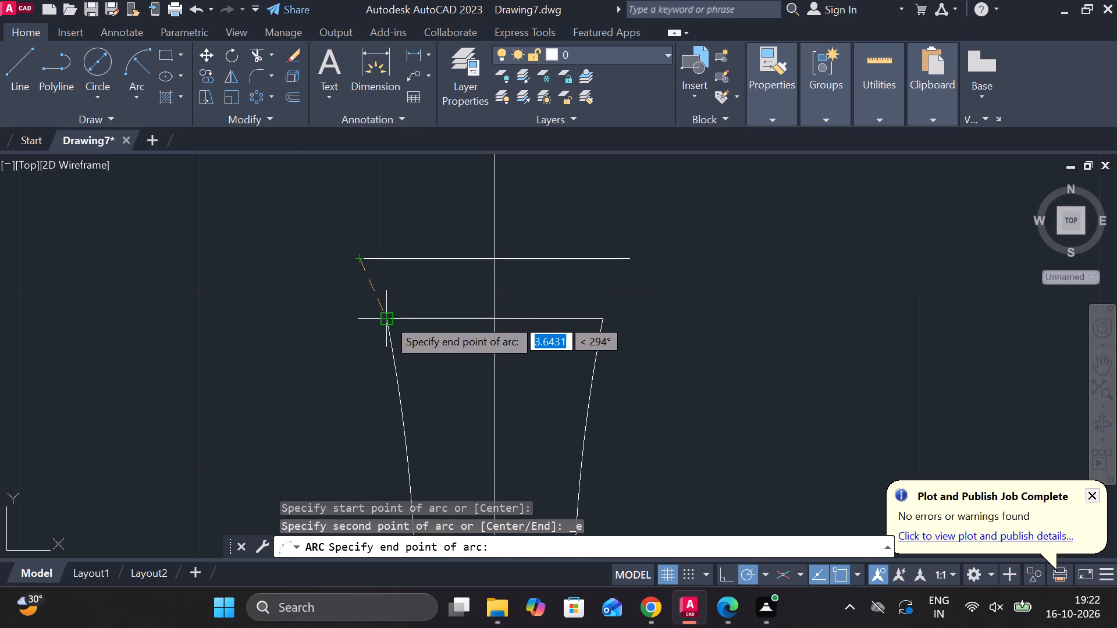
pyautogui.click(387, 318)
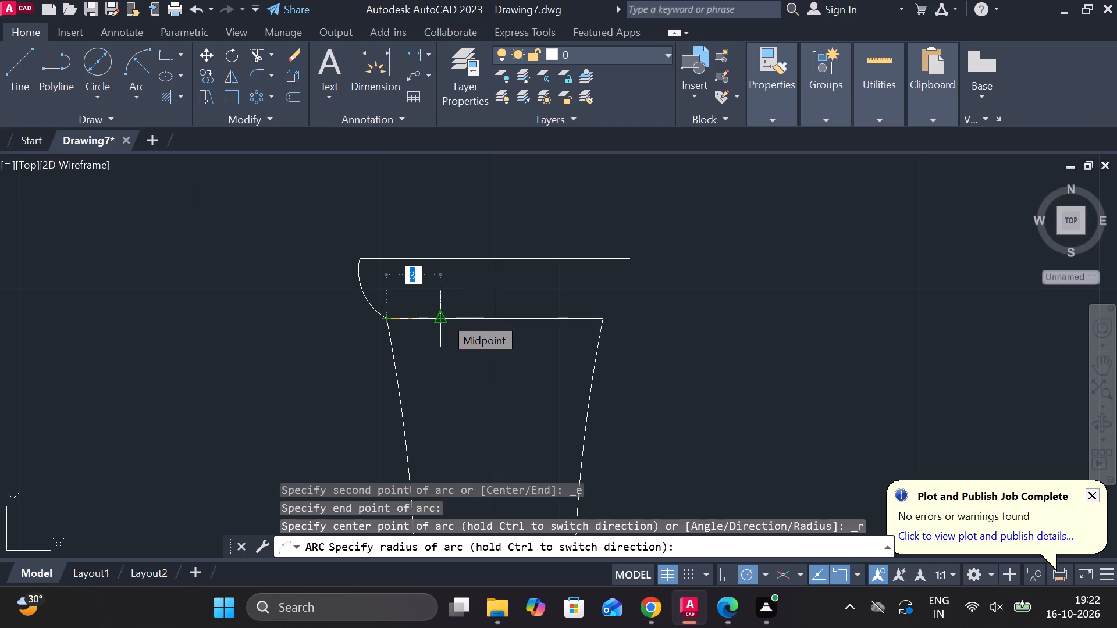
pyautogui.press('2')
pyautogui.press('Return')
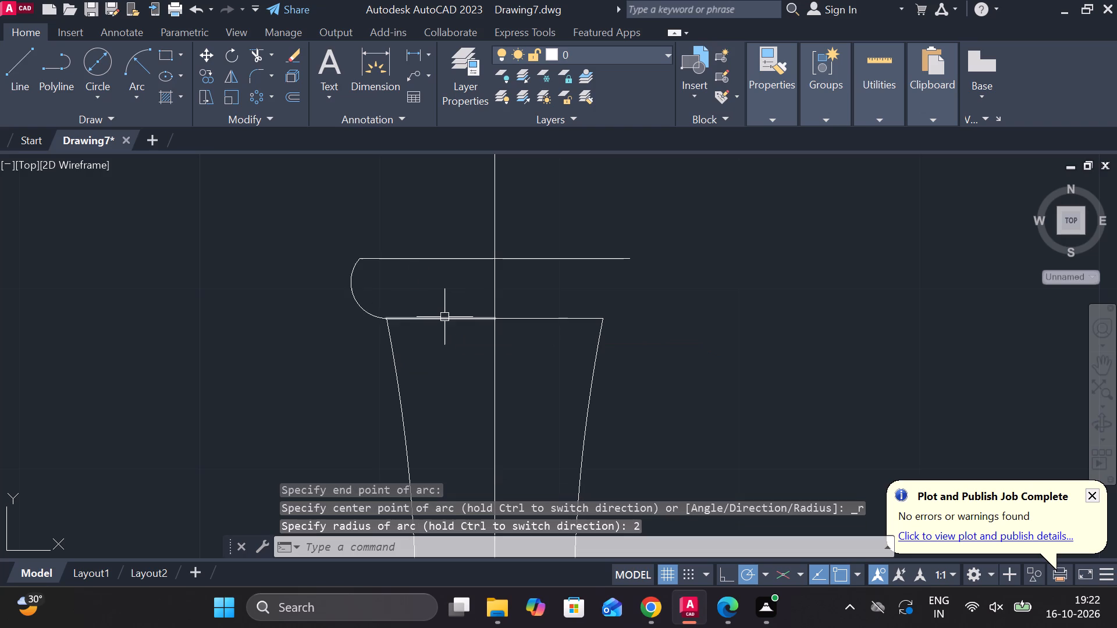
# Draw a matching radius-2 arc bulging outward from the shaft top's right corner up to the capital line's right end.
pyautogui.click(142, 70)
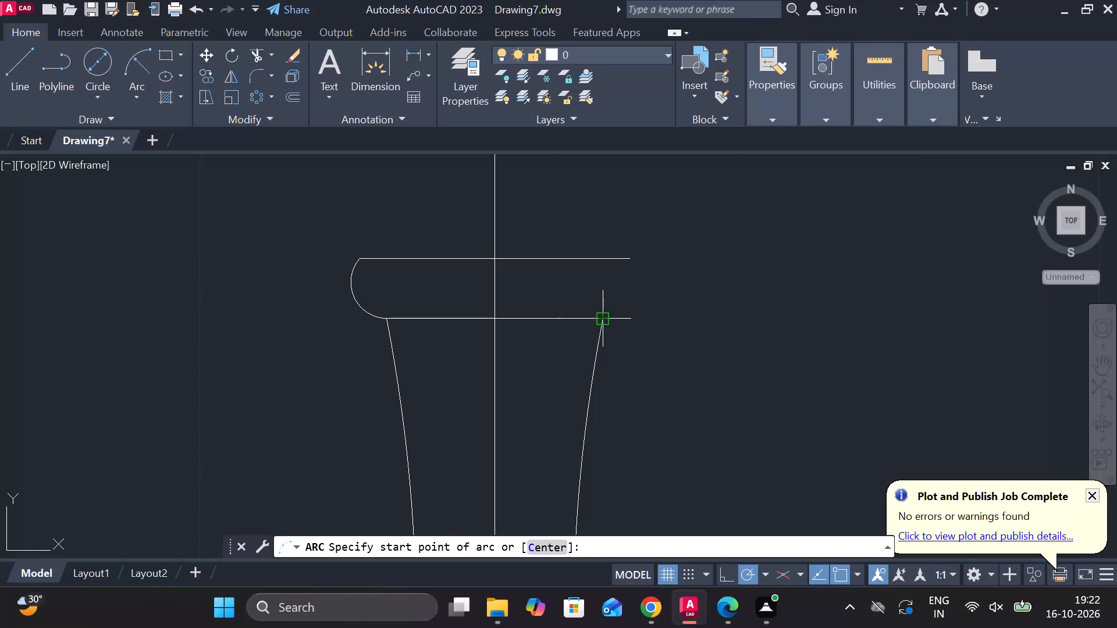
pyautogui.click(607, 316)
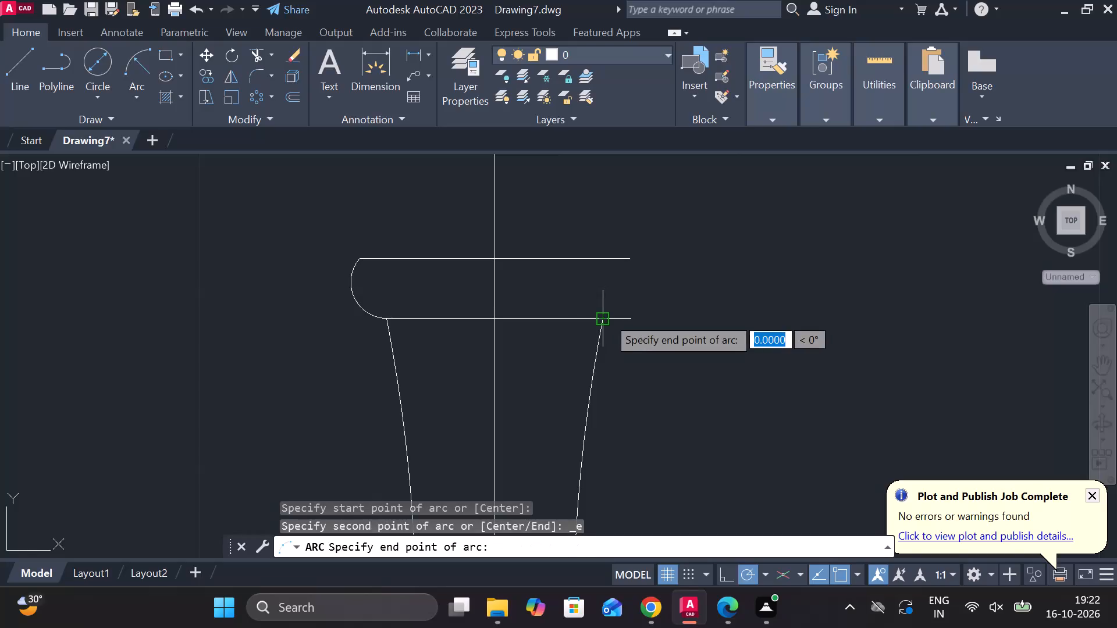
pyautogui.click(629, 262)
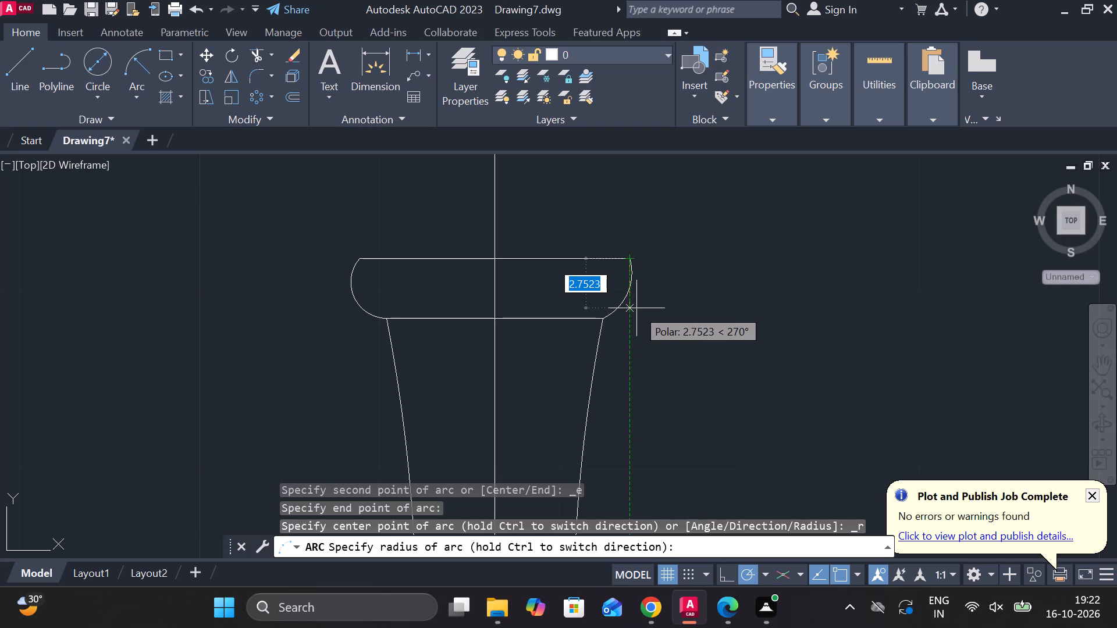
pyautogui.press('2')
pyautogui.press('Return')
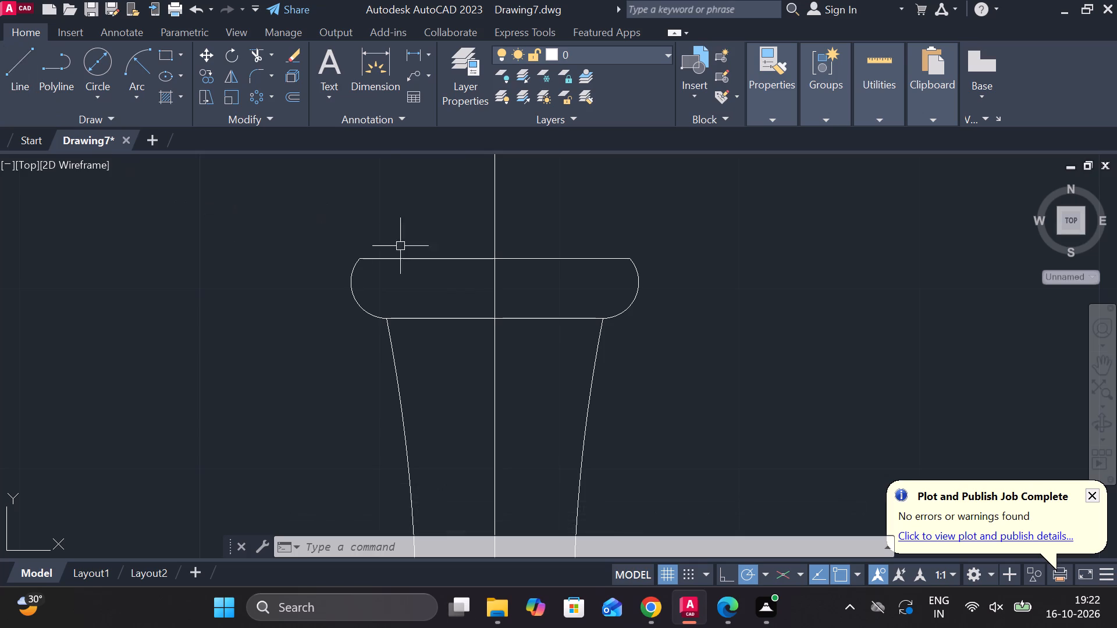
# Copy both halves of the capital line 1 unit straight up from their meeting point on the centre line.
pyautogui.click(474, 259)
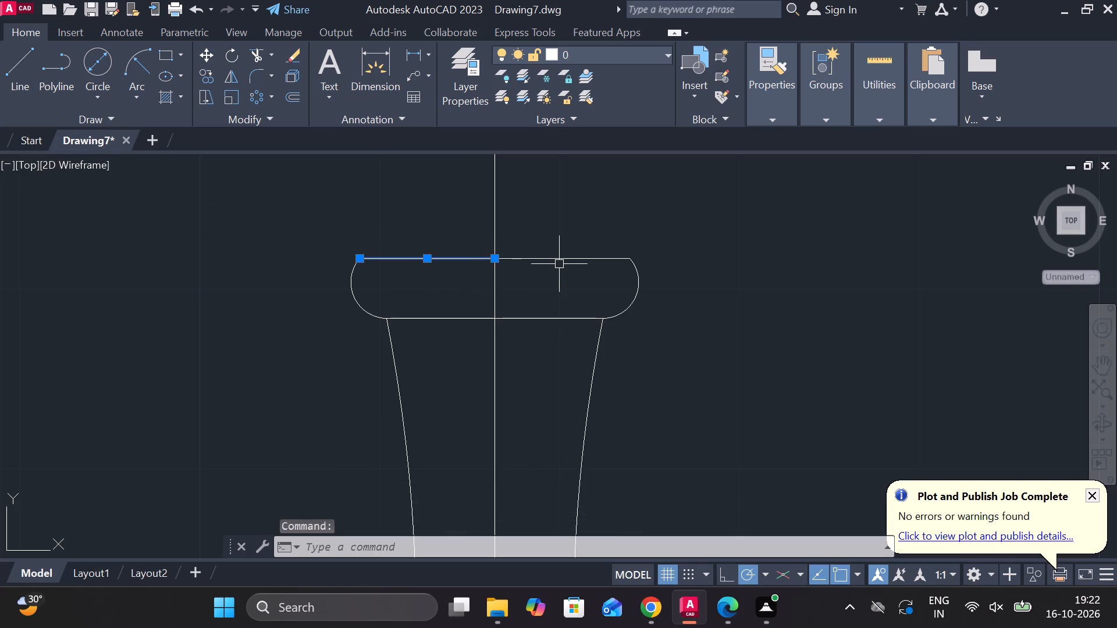
pyautogui.click(559, 256)
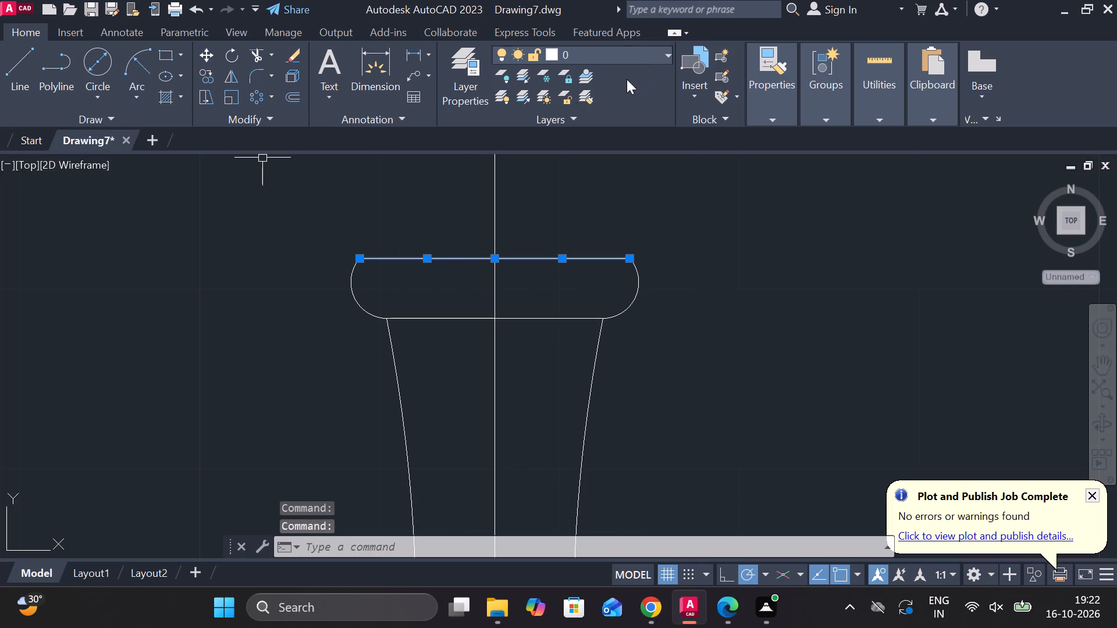
pyautogui.click(213, 80)
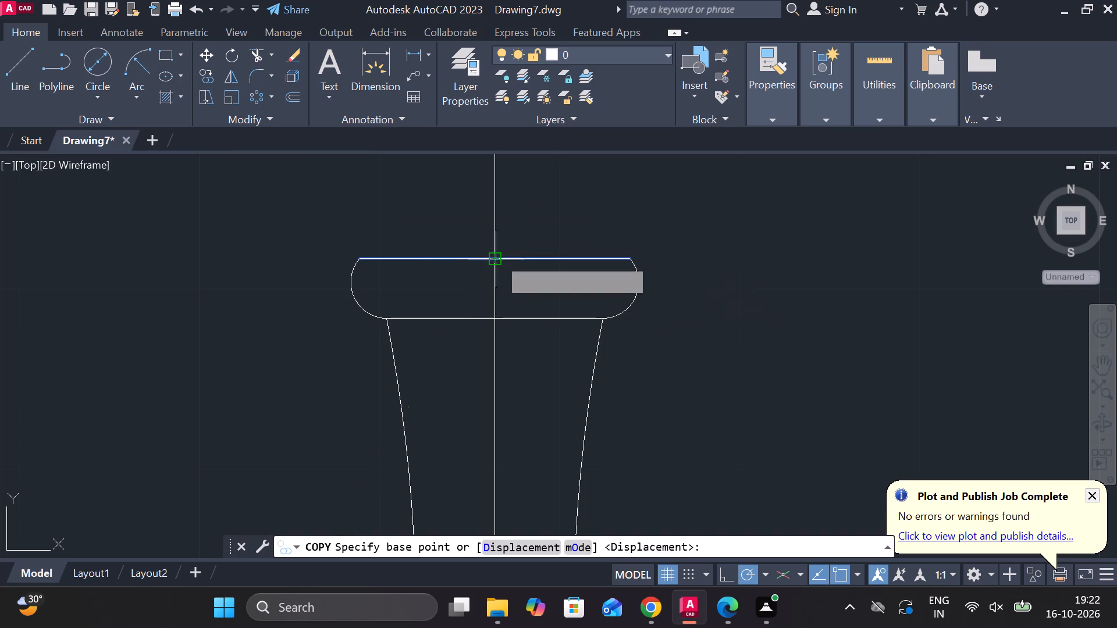
pyautogui.click(498, 258)
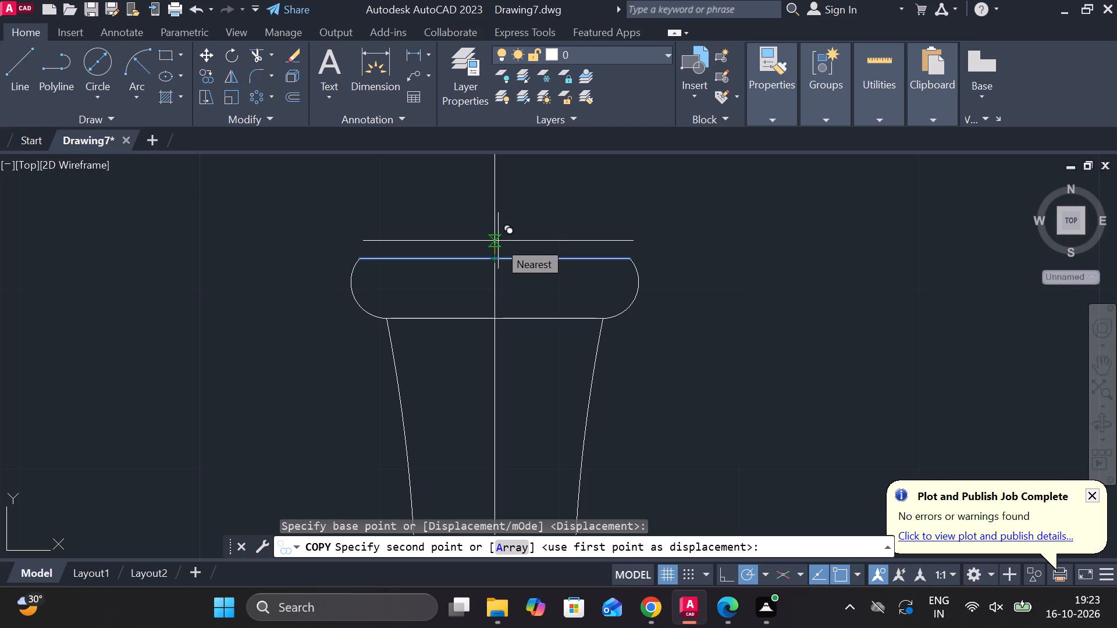
pyautogui.press('1')
pyautogui.press('Return')
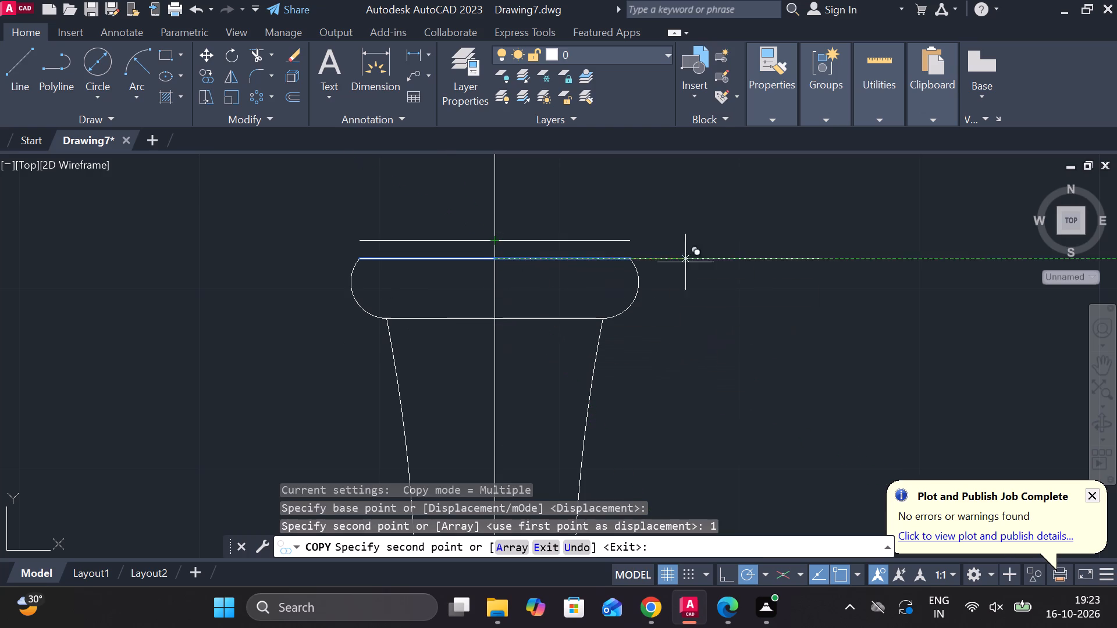
pyautogui.press('Escape')
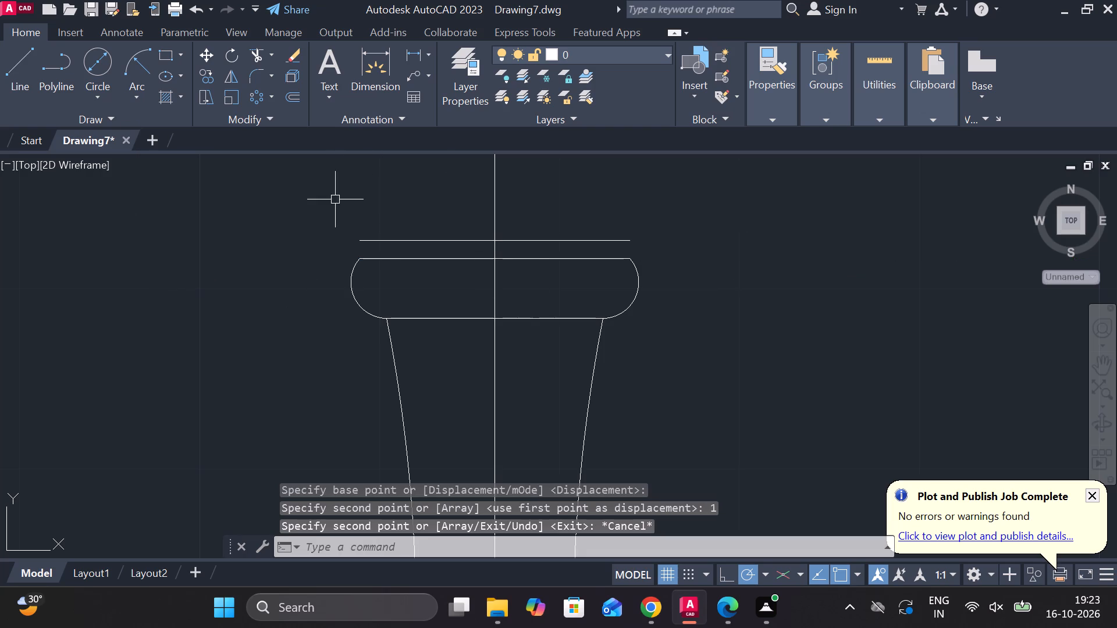
# Draw a 1-unit vertical line joining the left ends of the capital line and its copy above.
pyautogui.moveTo(0, 43); pyautogui.dragTo(2, 49)
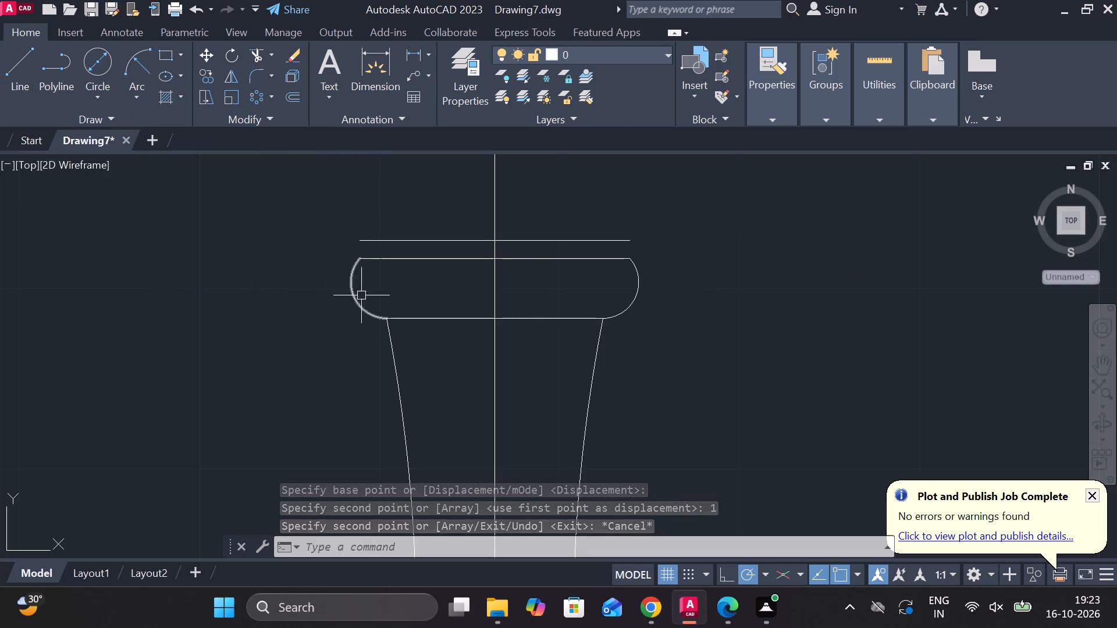
pyautogui.click(27, 88)
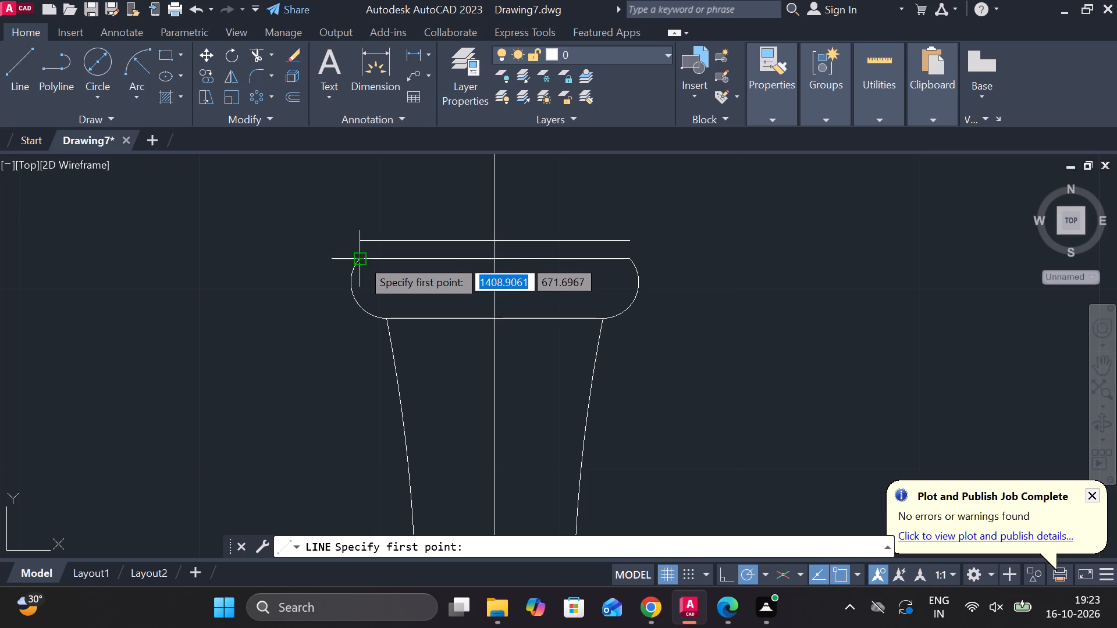
pyautogui.click(361, 259)
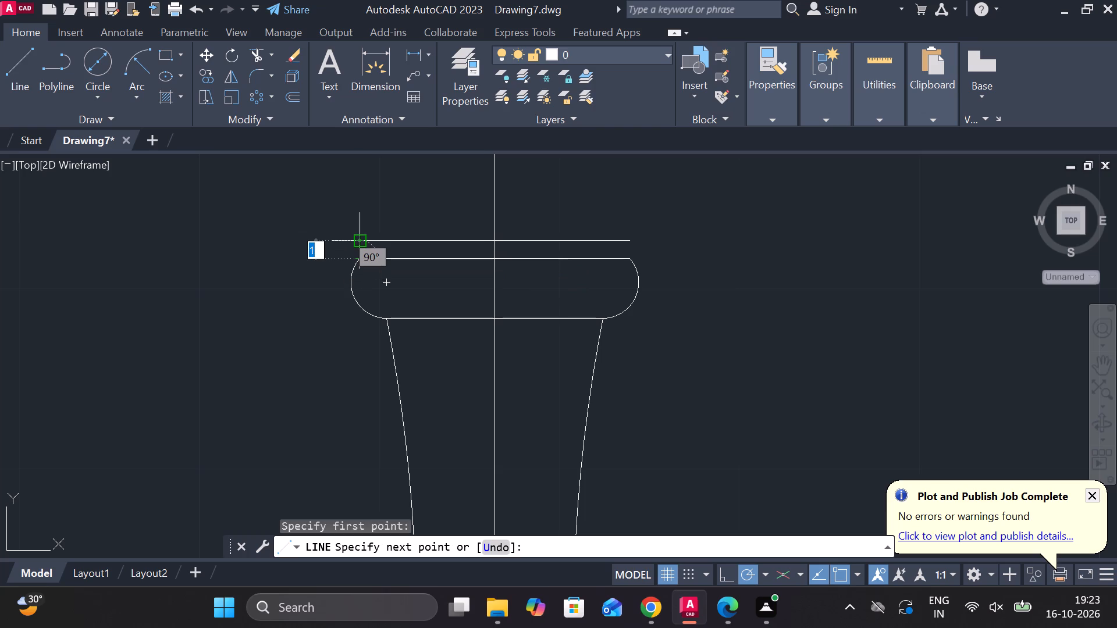
pyautogui.press('1')
pyautogui.press('Return')
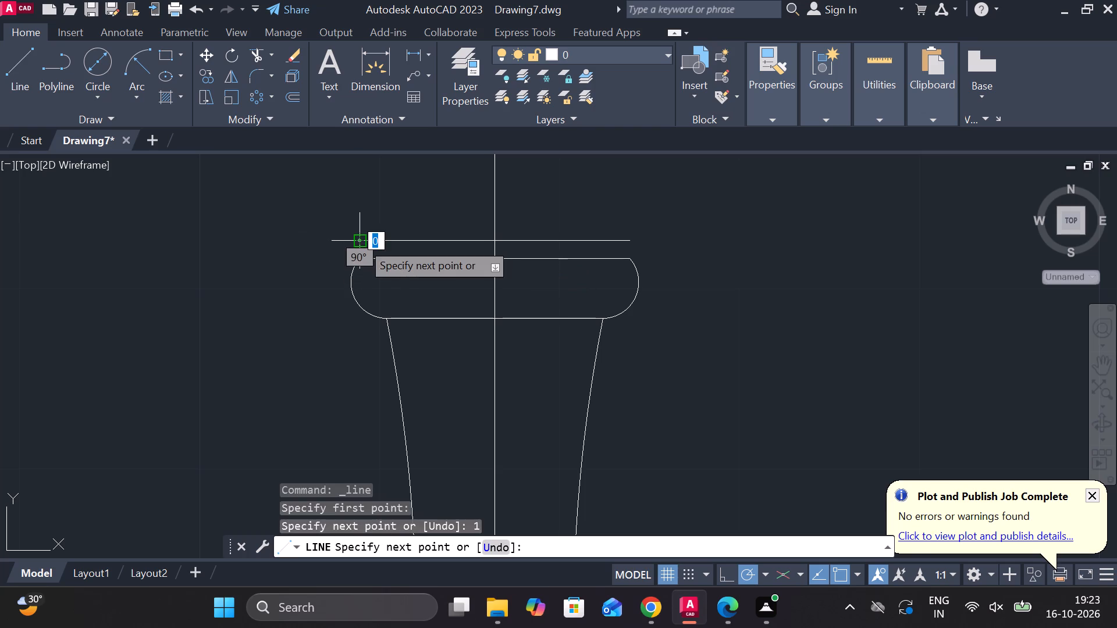
pyautogui.press('Escape')
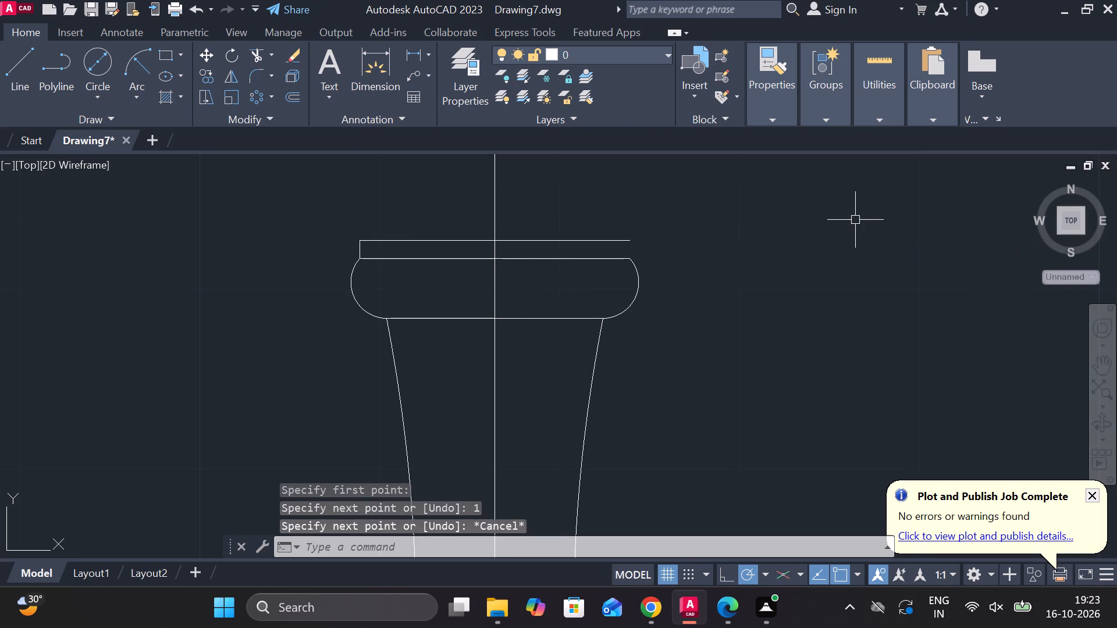
# Draw a 1-unit vertical line down from the copied line's right end to the capital line's right end.
pyautogui.click(9, 56)
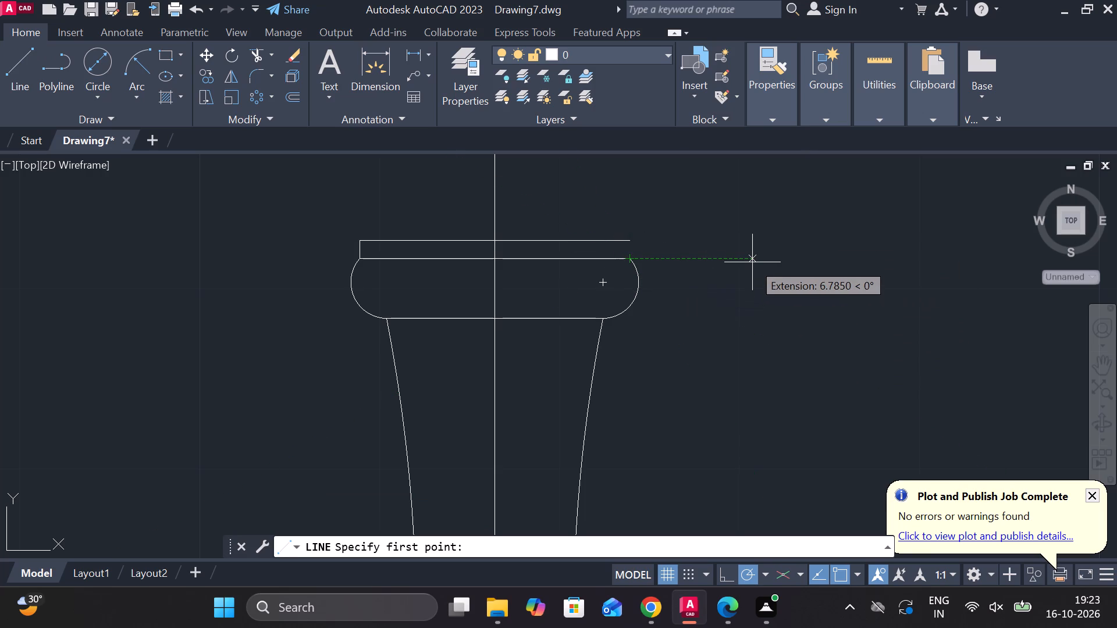
pyautogui.press('Escape')
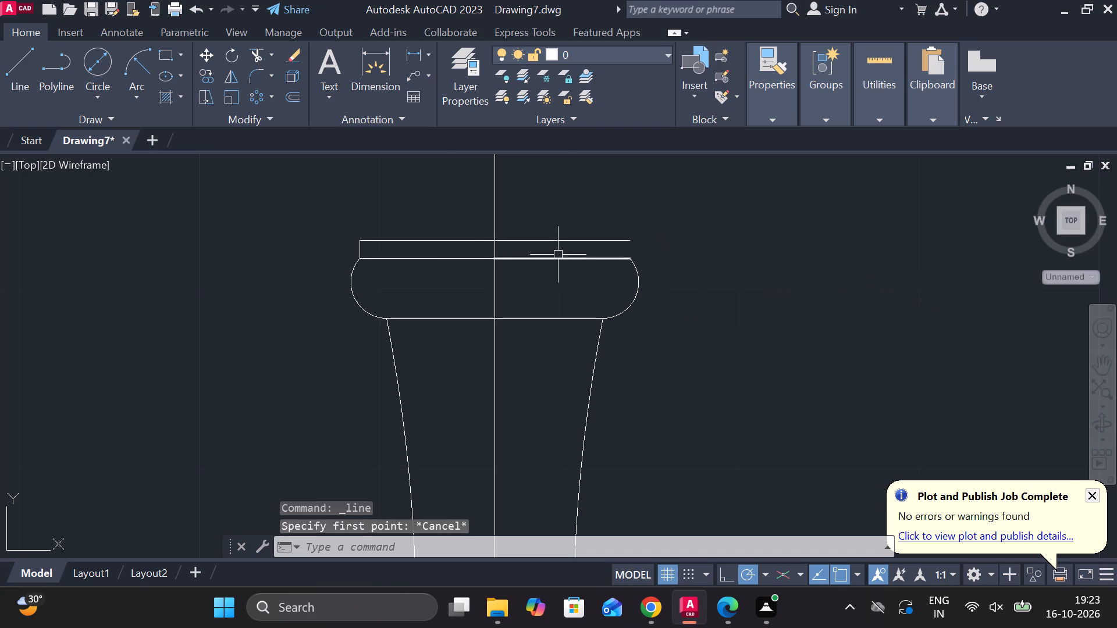
pyautogui.click(30, 60)
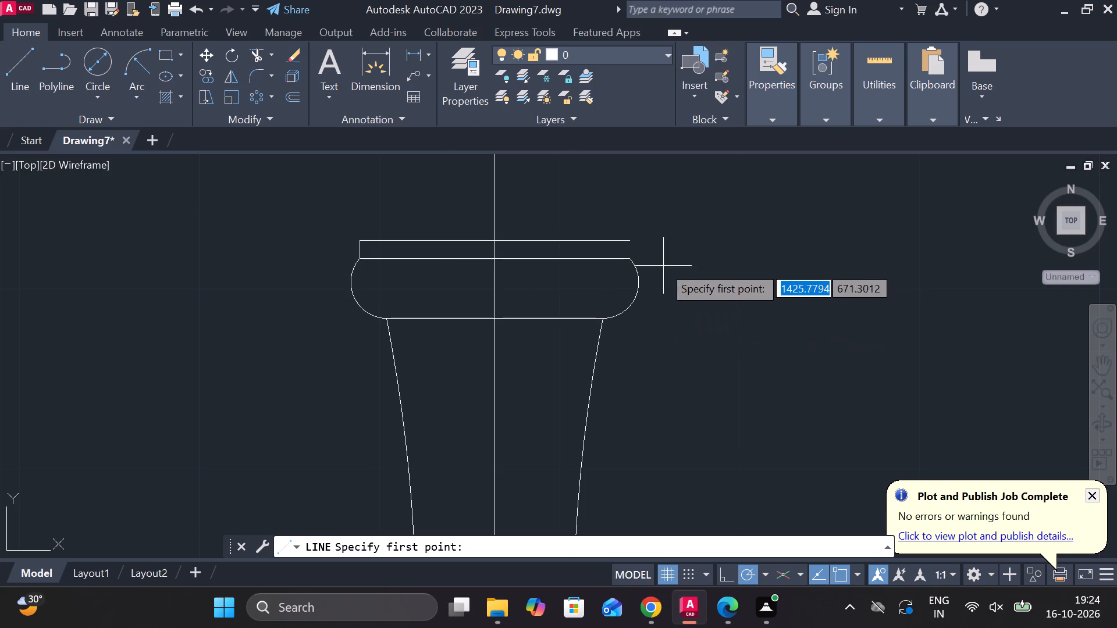
pyautogui.click(634, 238)
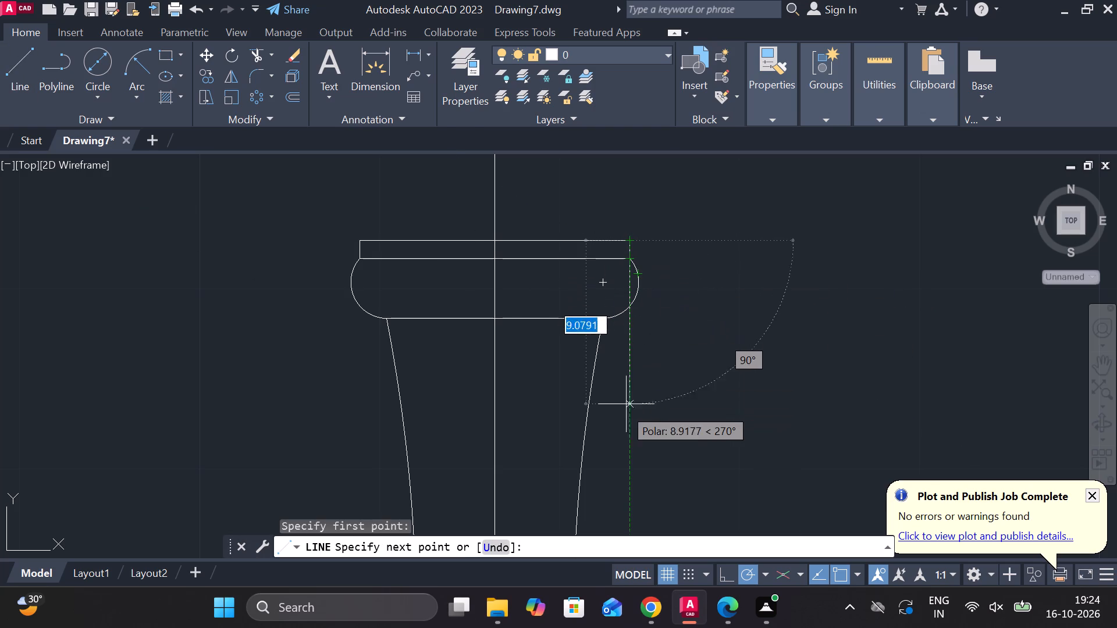
pyautogui.press('1')
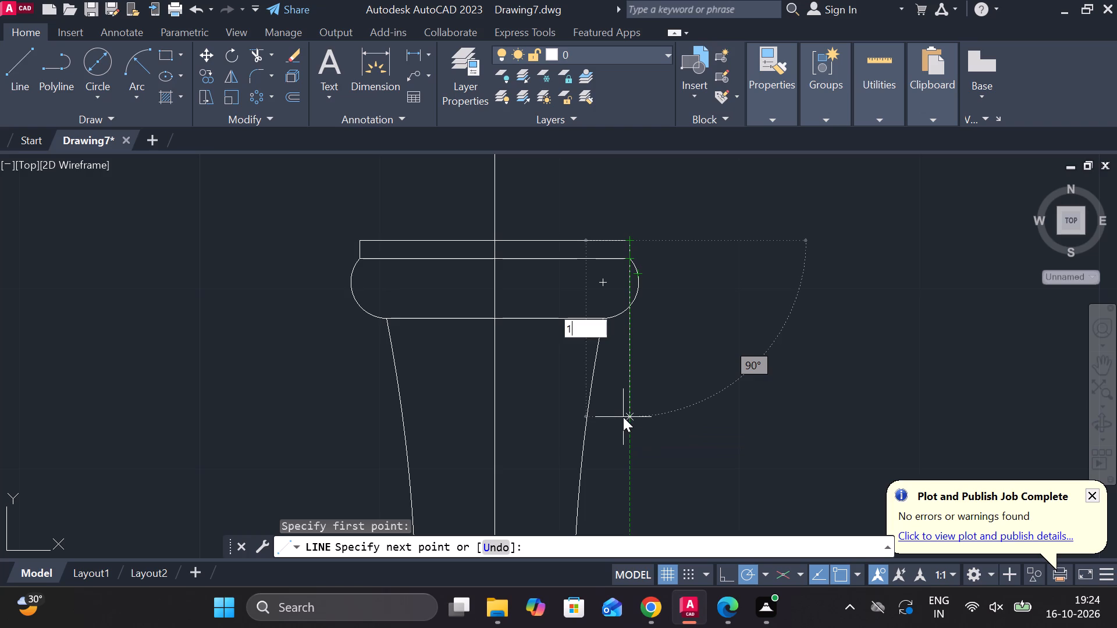
pyautogui.press('Return')
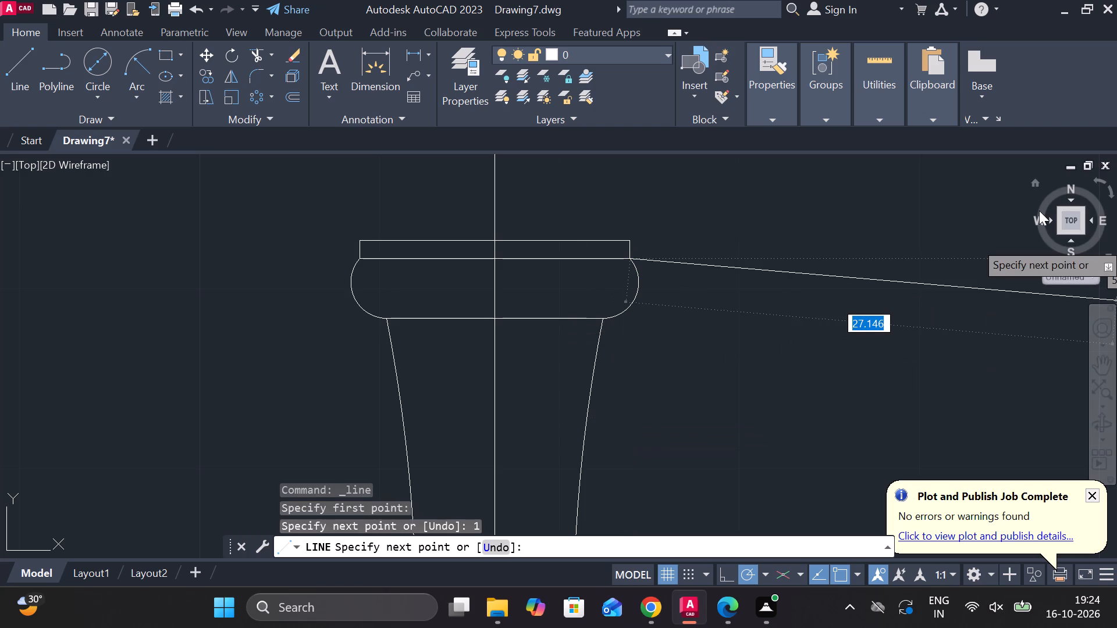
pyautogui.press('Escape')
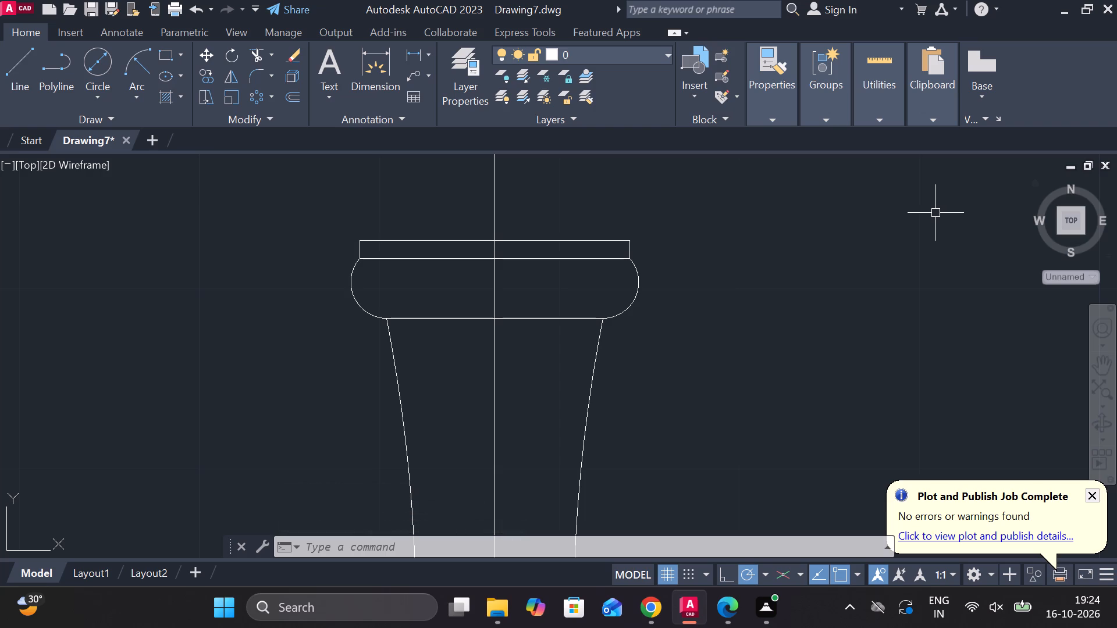
# Draw a 15-unit vertical line straight up from the top-left corner of the capital's 1-unit band.
pyautogui.scroll(-3, 505, 325)
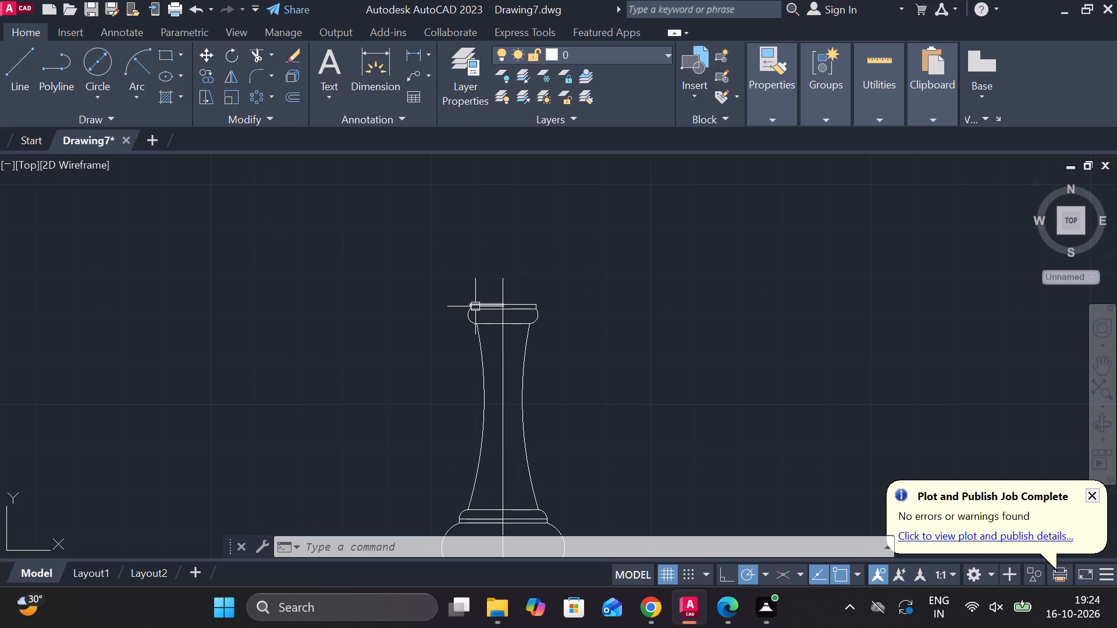
pyautogui.click(23, 59)
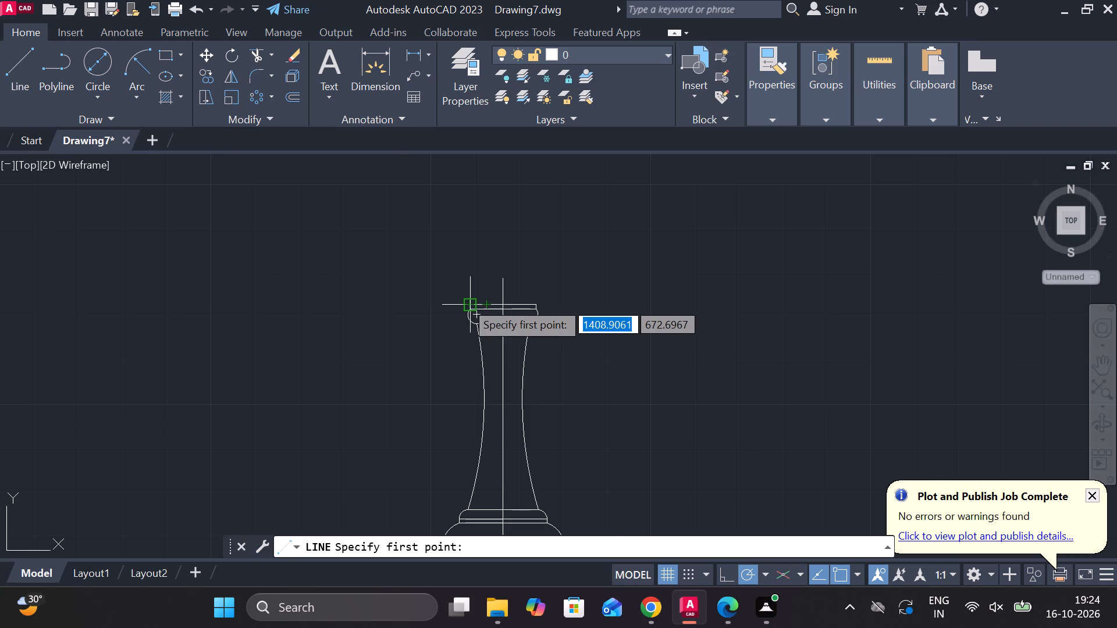
pyautogui.scroll(4, 465, 301)
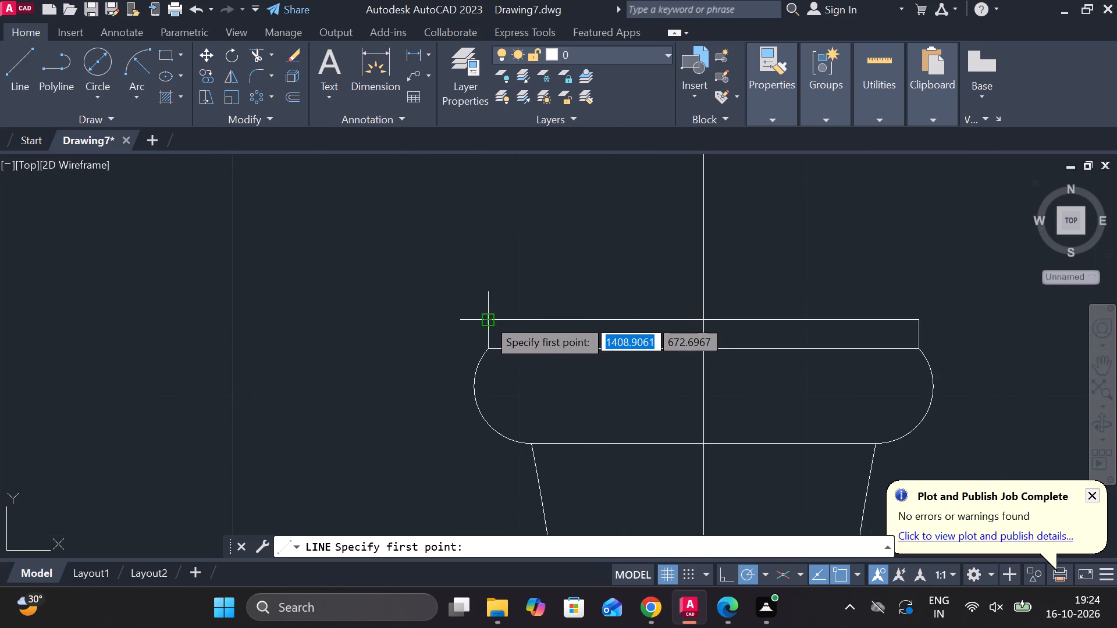
pyautogui.click(488, 319)
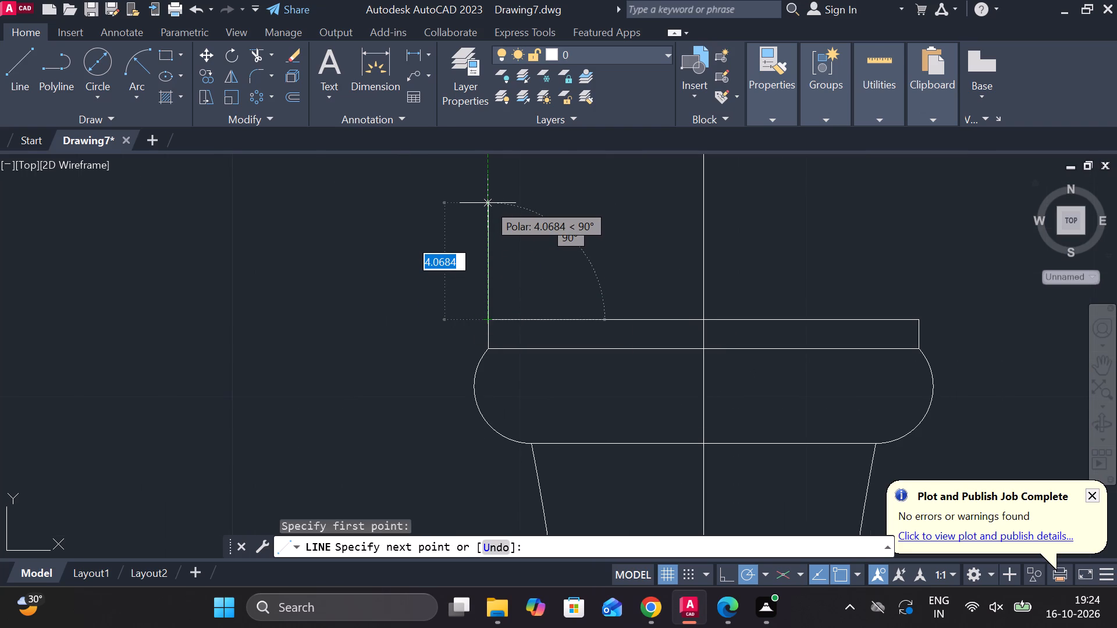
pyautogui.press('1')
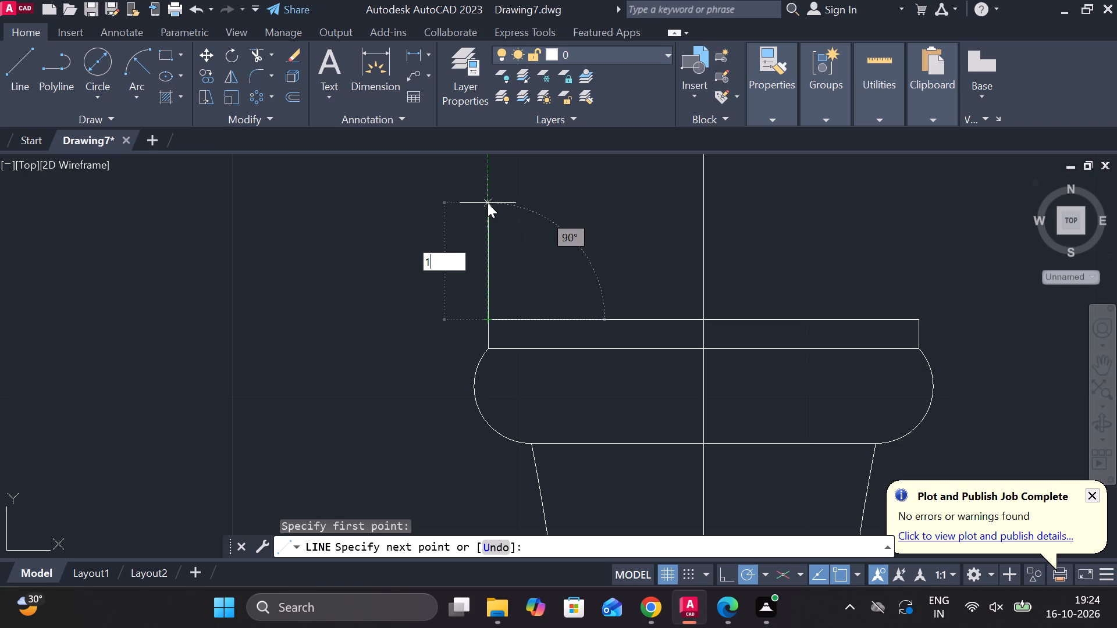
pyautogui.press('5')
pyautogui.press('Return')
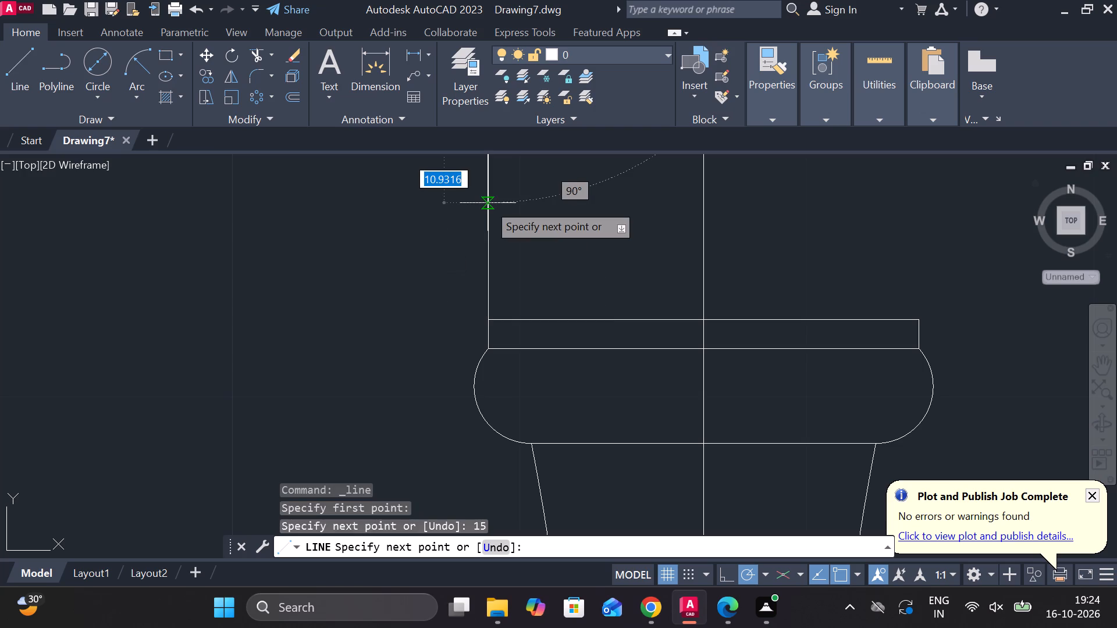
# Continue with a horizontal line about 7.8 units long from the vertical line's upper end to just past the centre line.
pyautogui.scroll(-2, 412, 330)
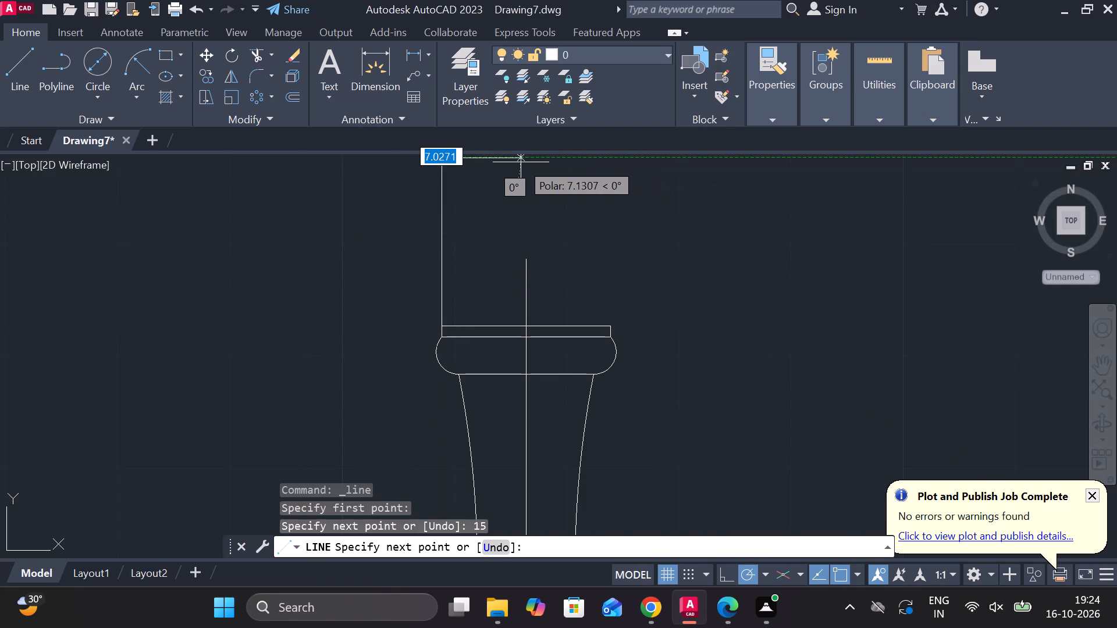
pyautogui.scroll(-3, 521, 162)
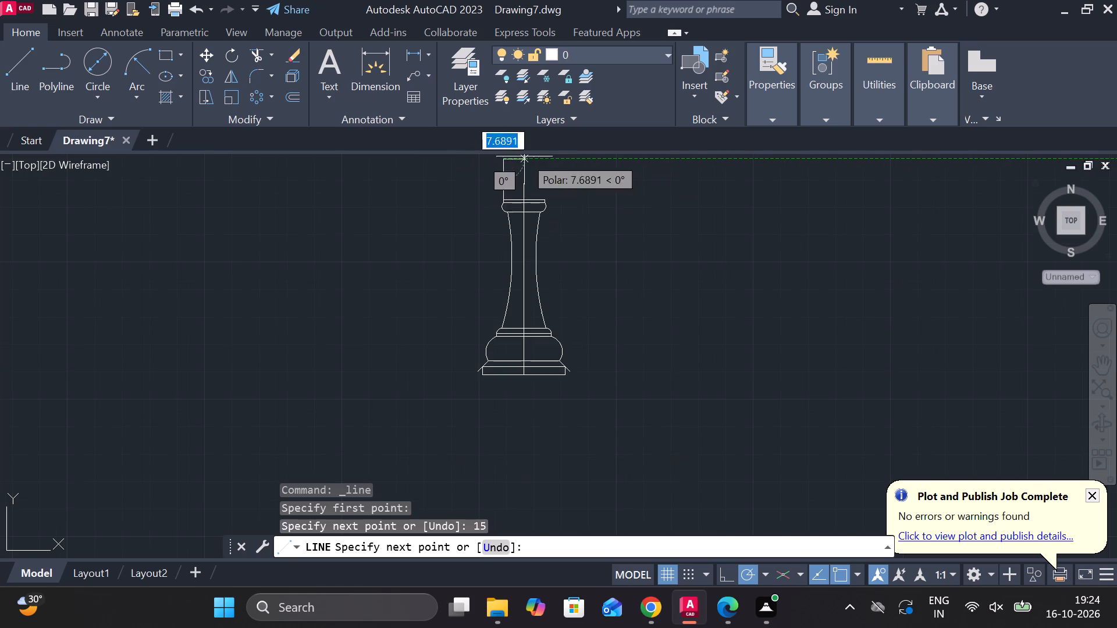
pyautogui.scroll(-2, 582, 248)
pyautogui.scroll(1, 572, 204)
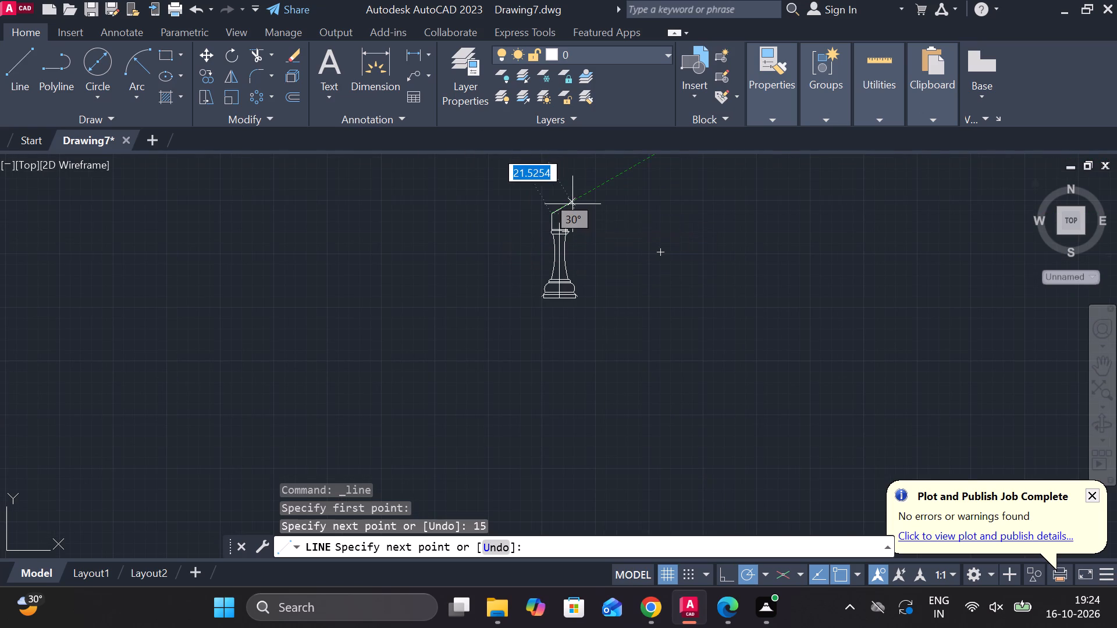
pyautogui.scroll(2, 572, 204)
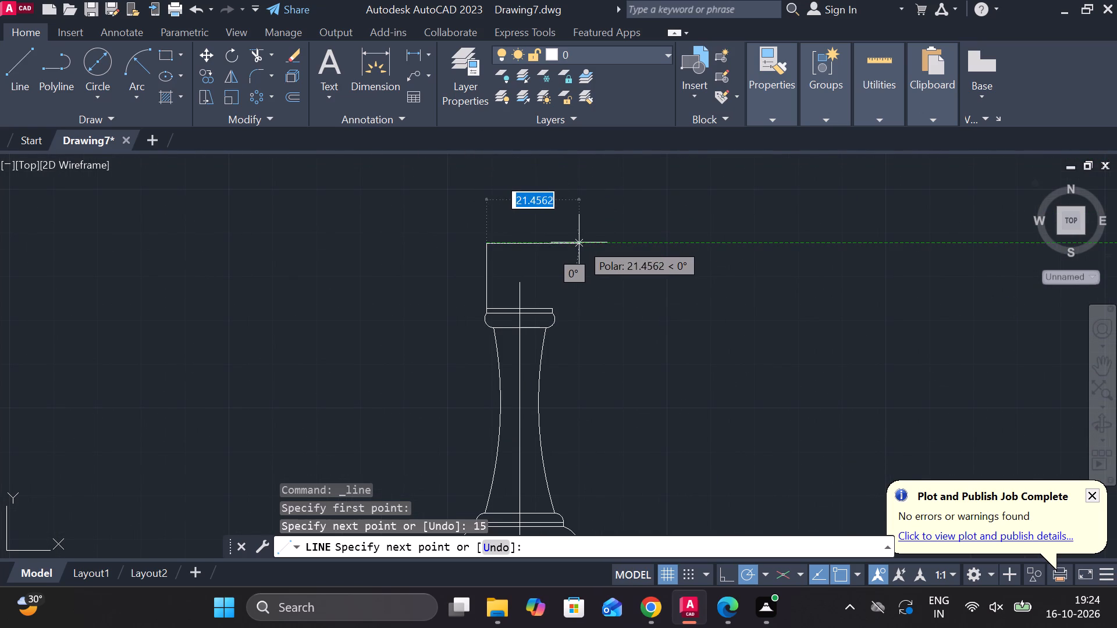
pyautogui.click(521, 244)
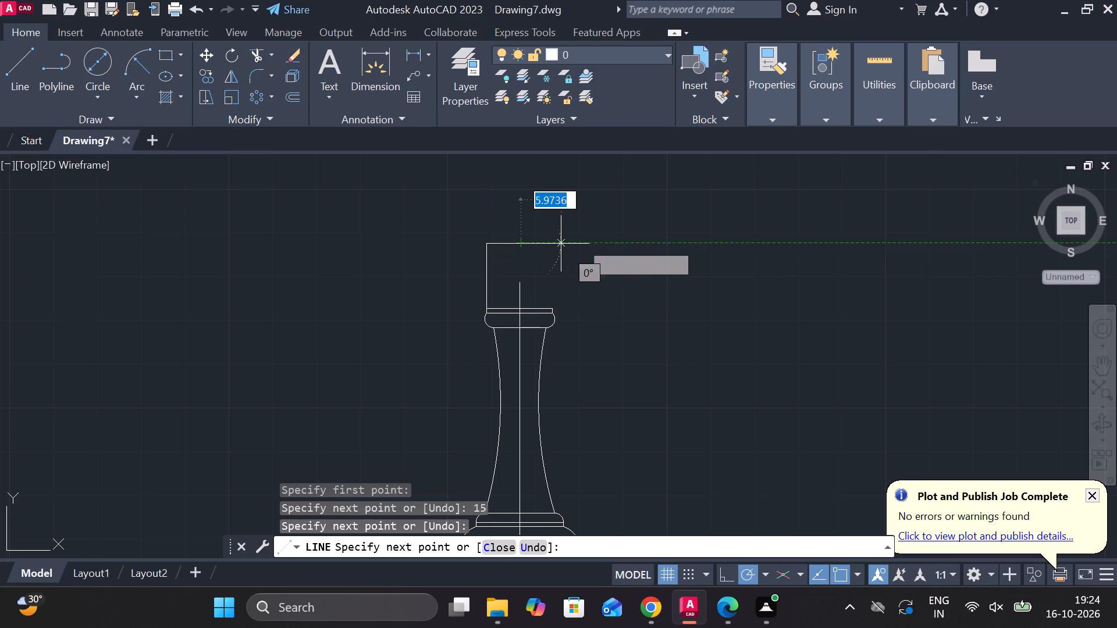
pyautogui.press('Escape')
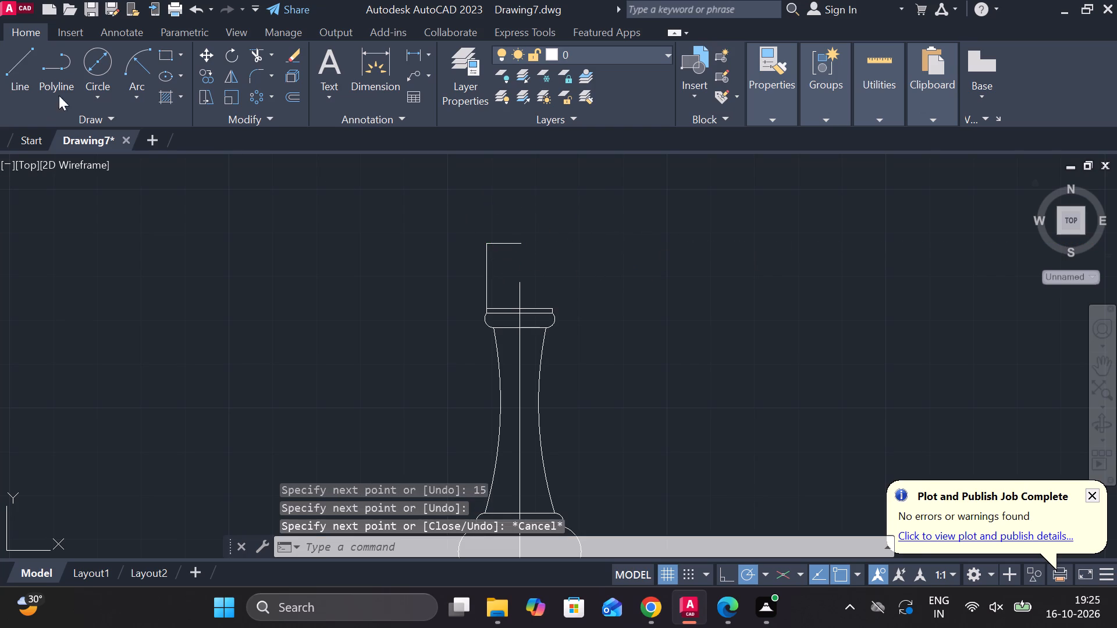
# Extend the centre line upward to meet the new horizontal top line.
pyautogui.click(425, 552)
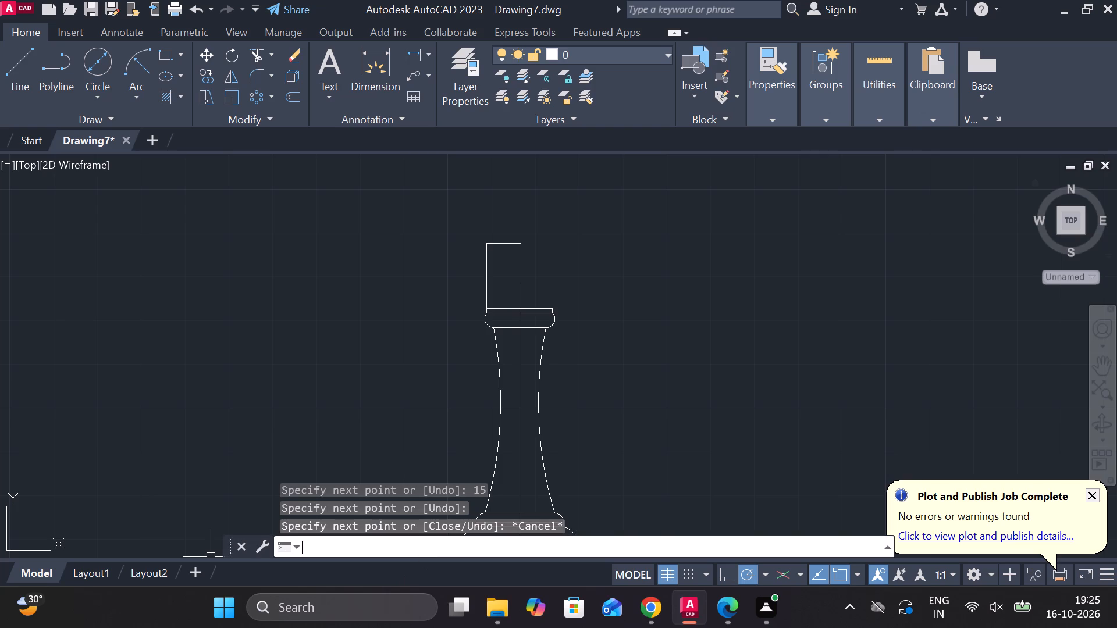
pyautogui.write('EX')
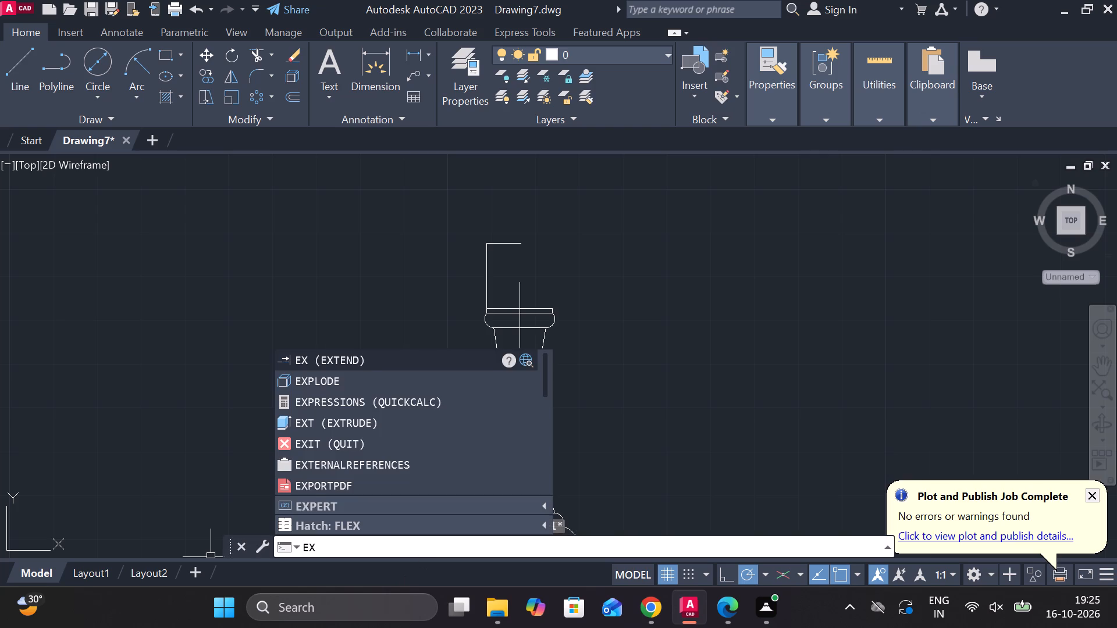
pyautogui.press('Return')
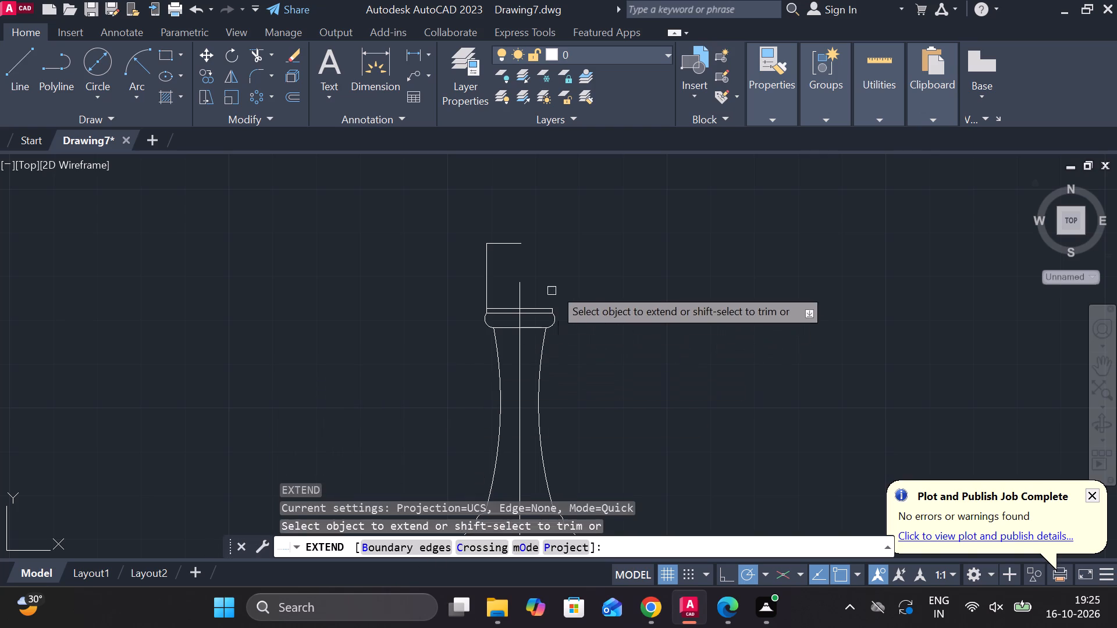
pyautogui.click(521, 292)
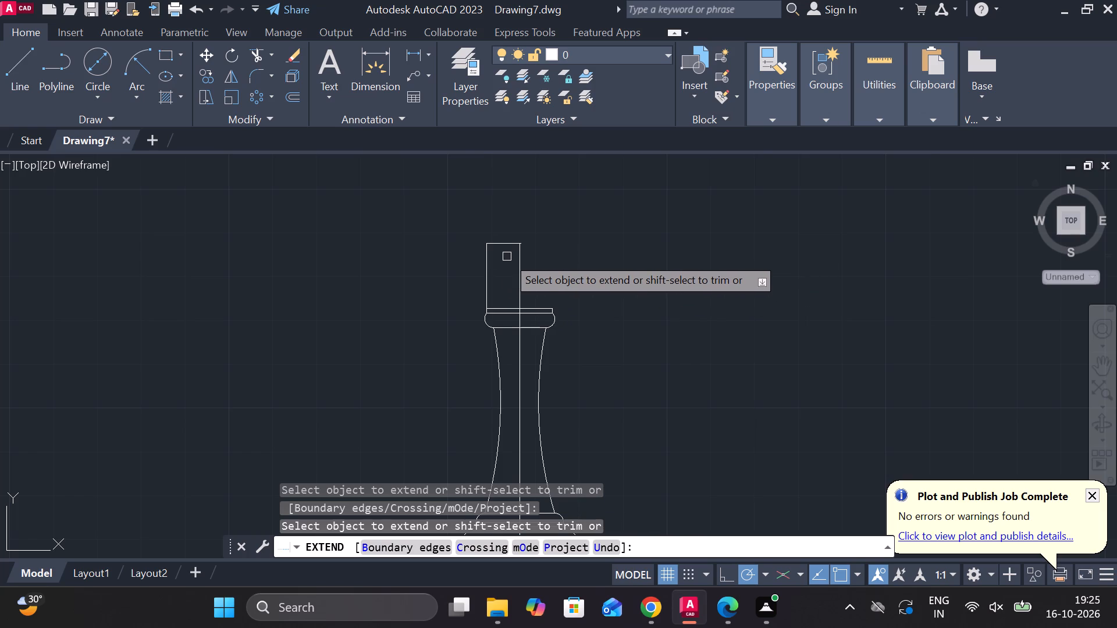
pyautogui.scroll(3, 507, 256)
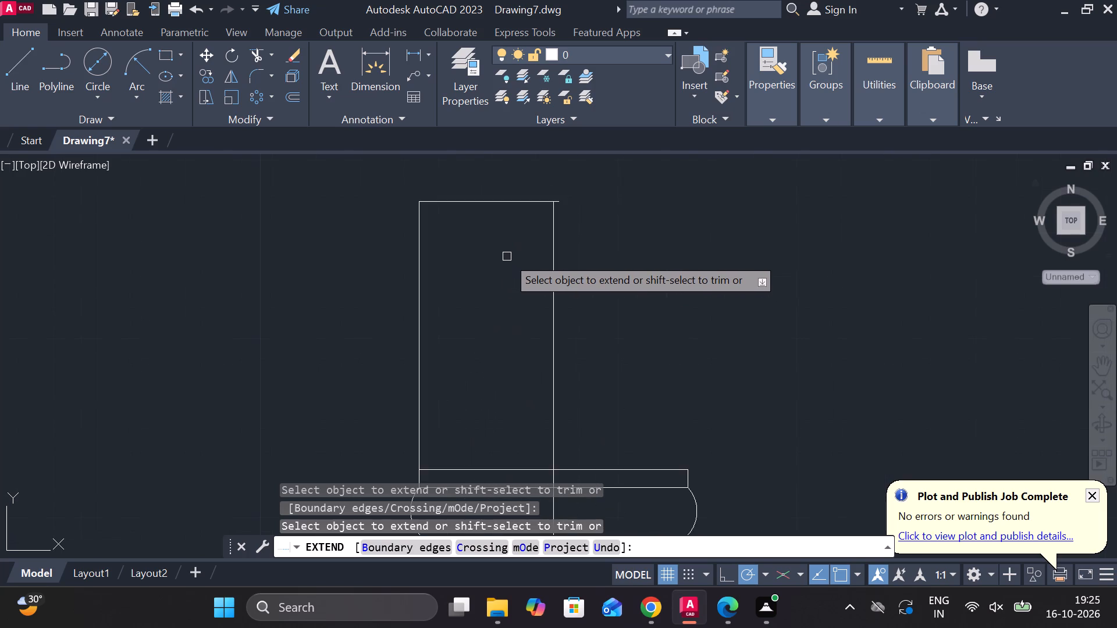
pyautogui.scroll(-1, 507, 256)
pyautogui.press('Escape')
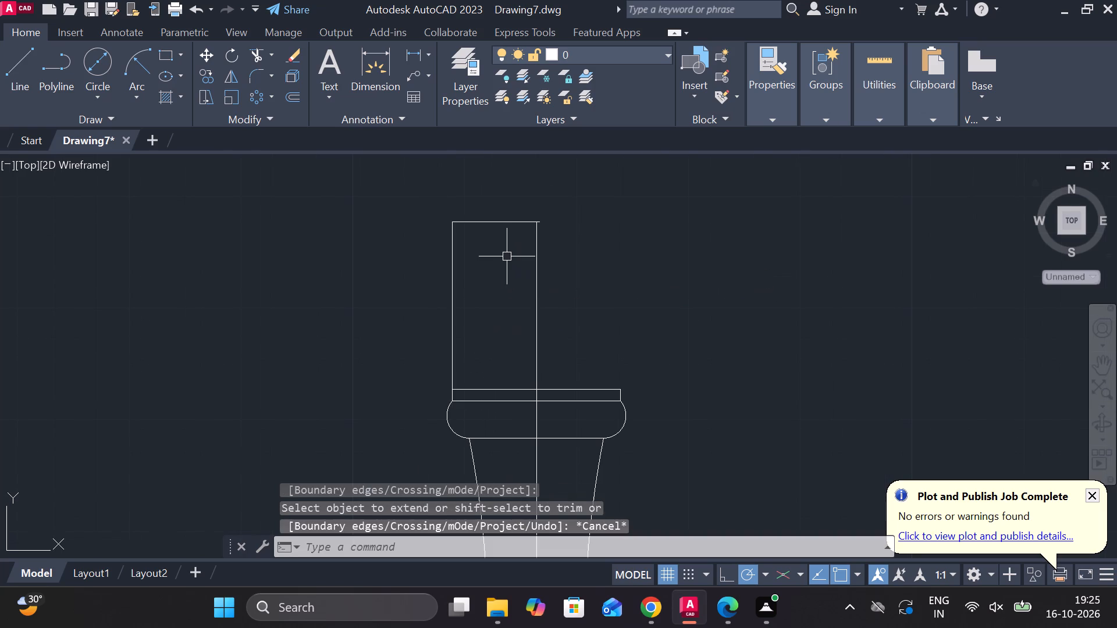
# Trim the short overhang of the top line beyond the centre line.
pyautogui.scroll(3, 568, 229)
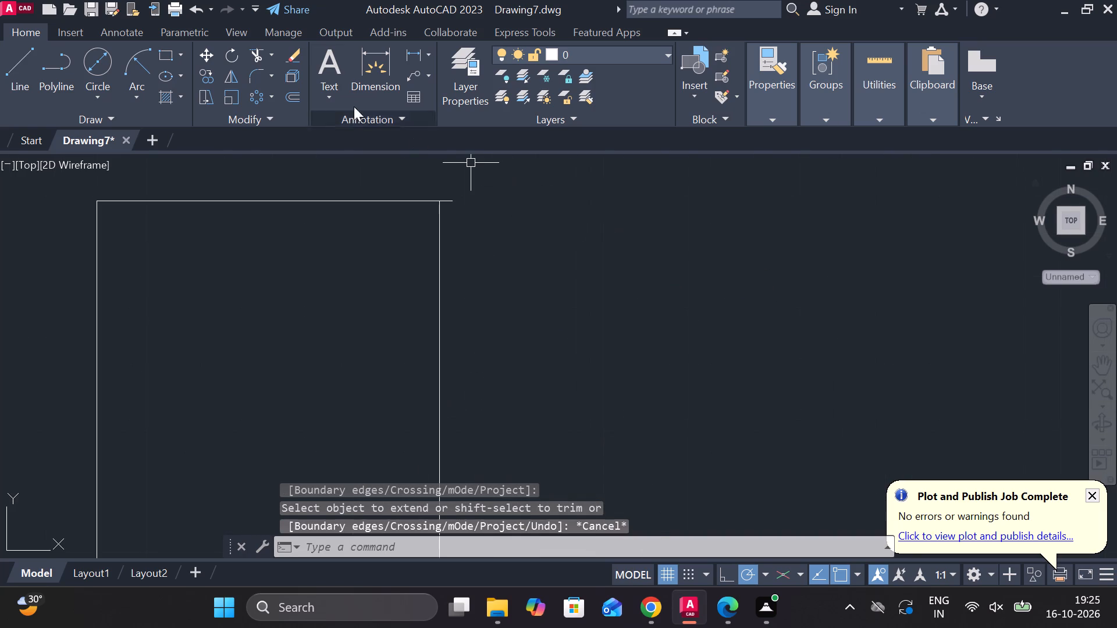
pyautogui.click(257, 56)
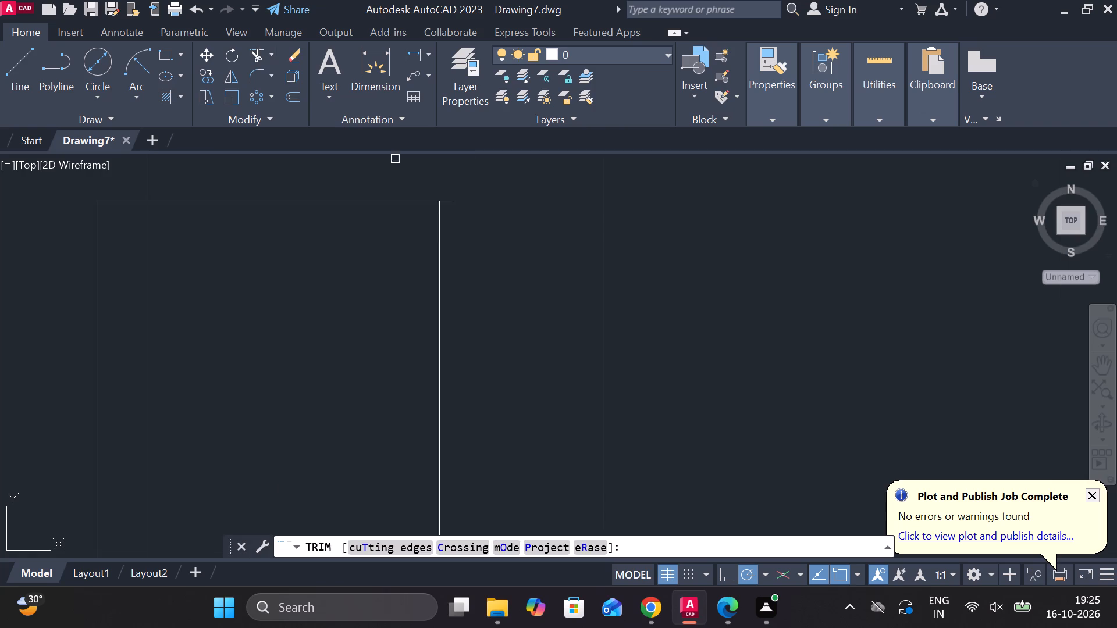
pyautogui.click(456, 204)
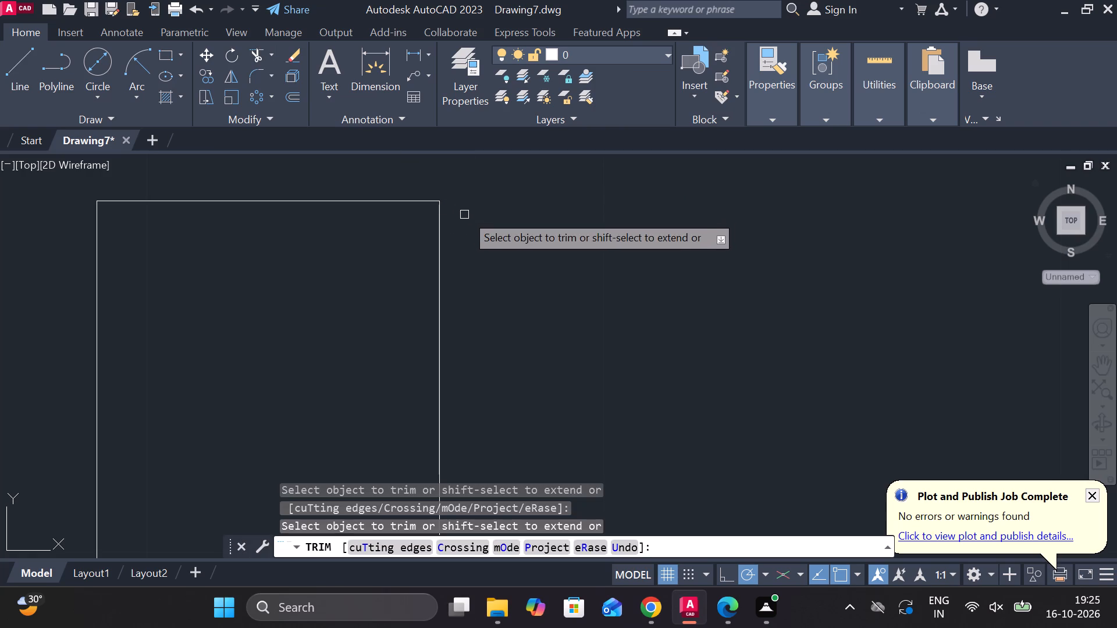
pyautogui.scroll(-1, 495, 238)
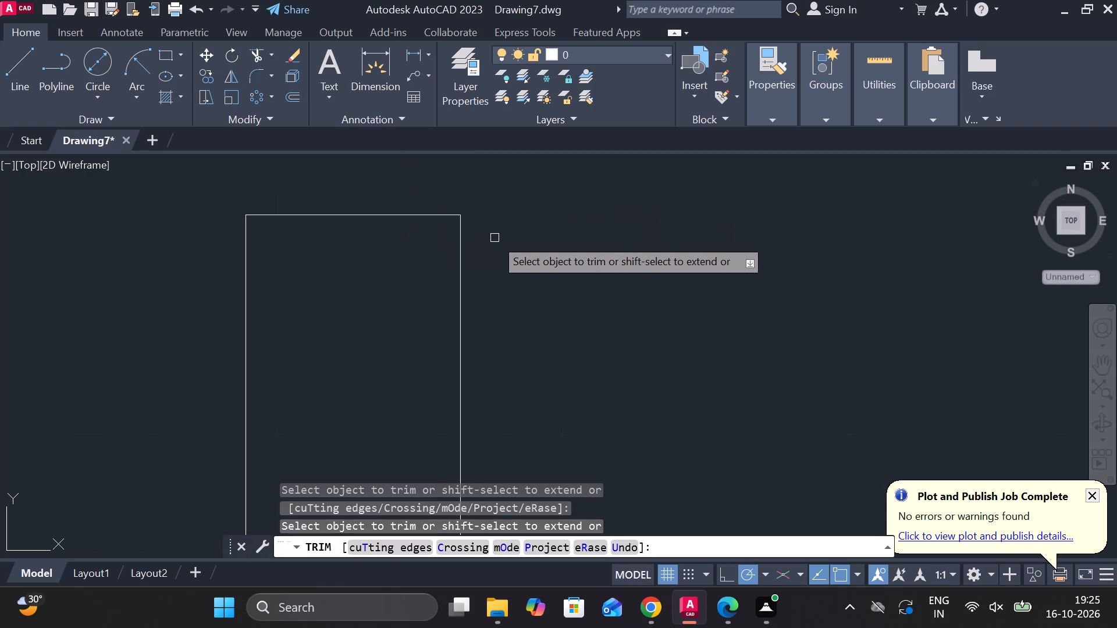
pyautogui.scroll(-1, 495, 238)
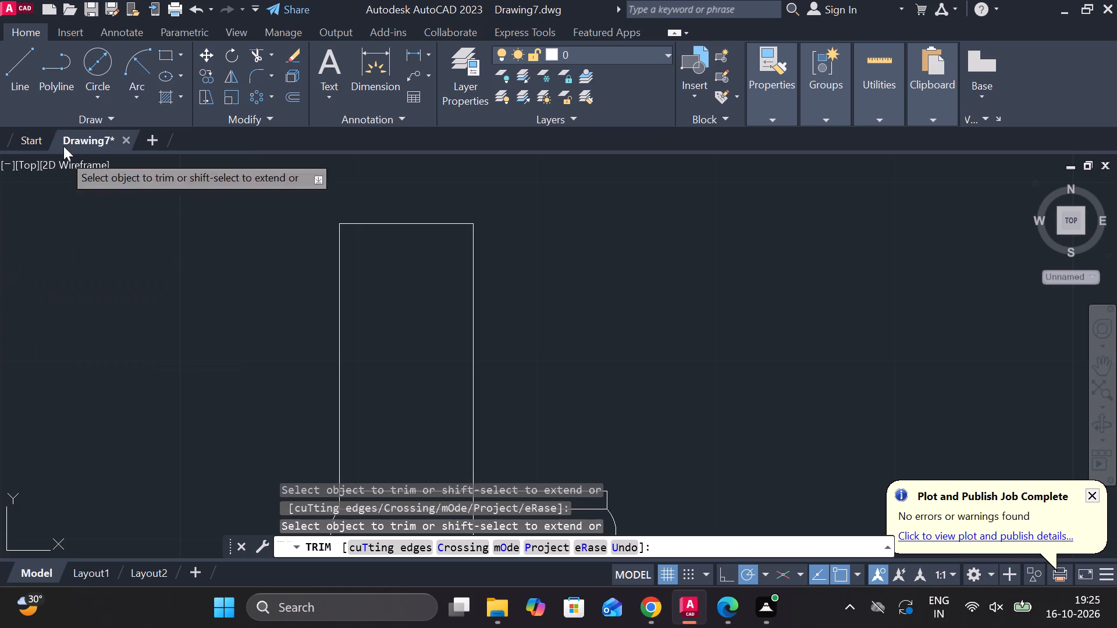
# Draw a 12.5-unit horizontal line to the right from the centre line's upper end.
pyautogui.click(30, 68)
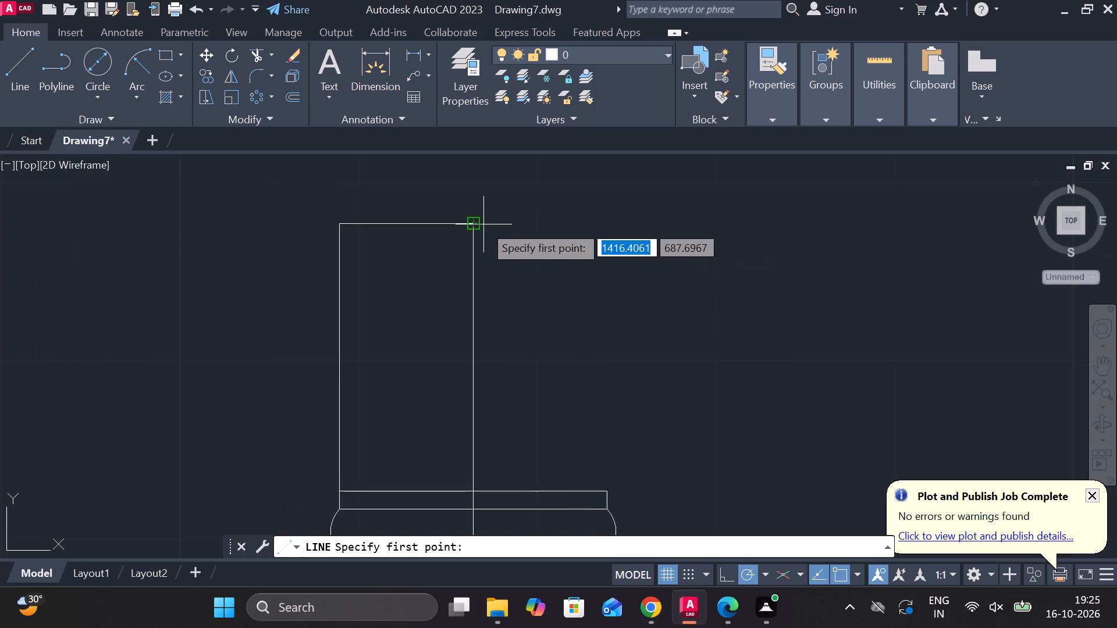
pyautogui.click(471, 229)
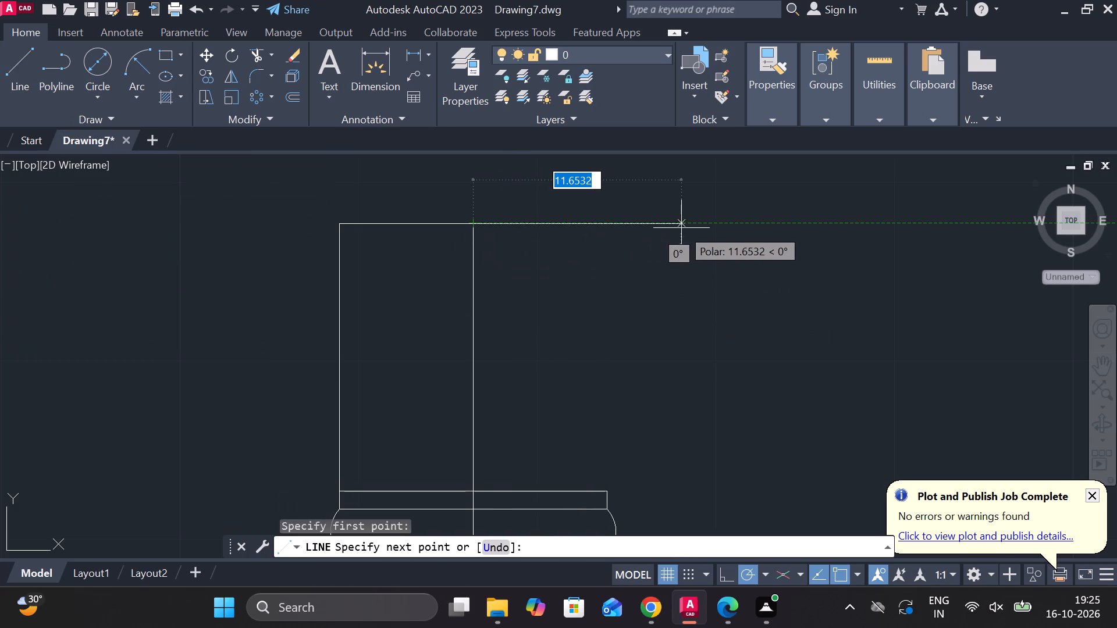
pyautogui.press('2')
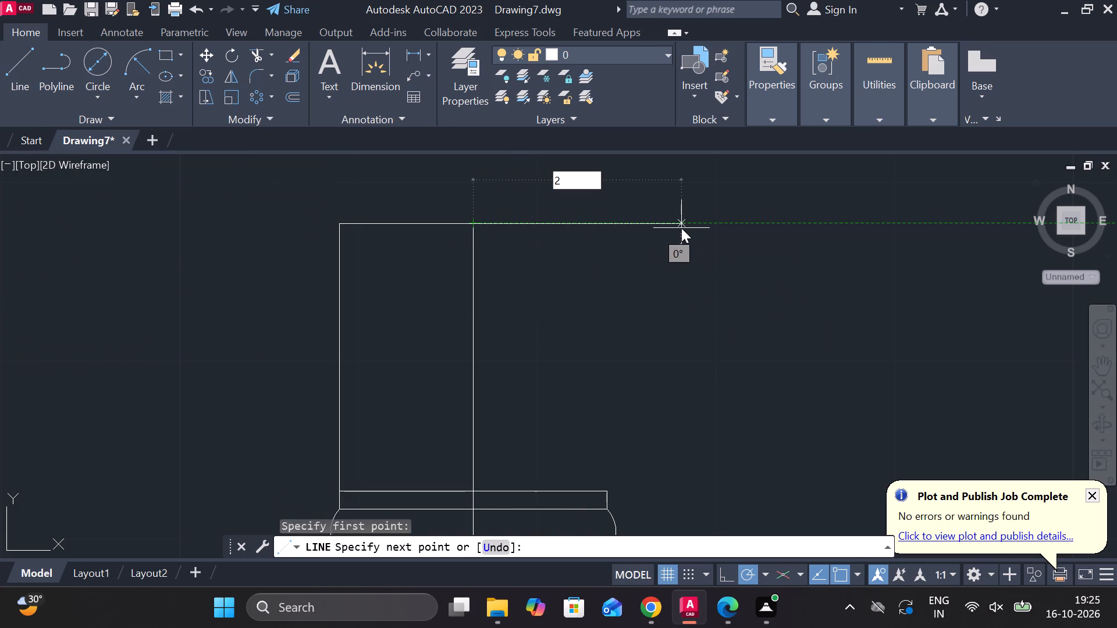
pyautogui.press('5')
pyautogui.press('BackSpace')
pyautogui.press('BackSpace')
pyautogui.write('12')
pyautogui.press('.')
pyautogui.press('5')
pyautogui.press('Return')
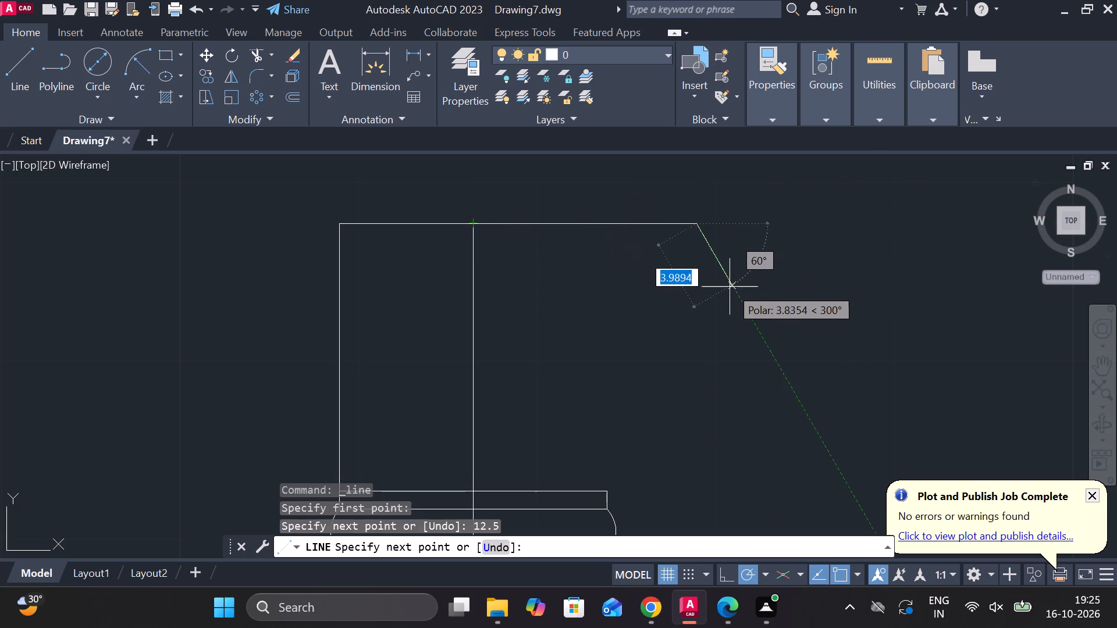
pyautogui.press('Escape')
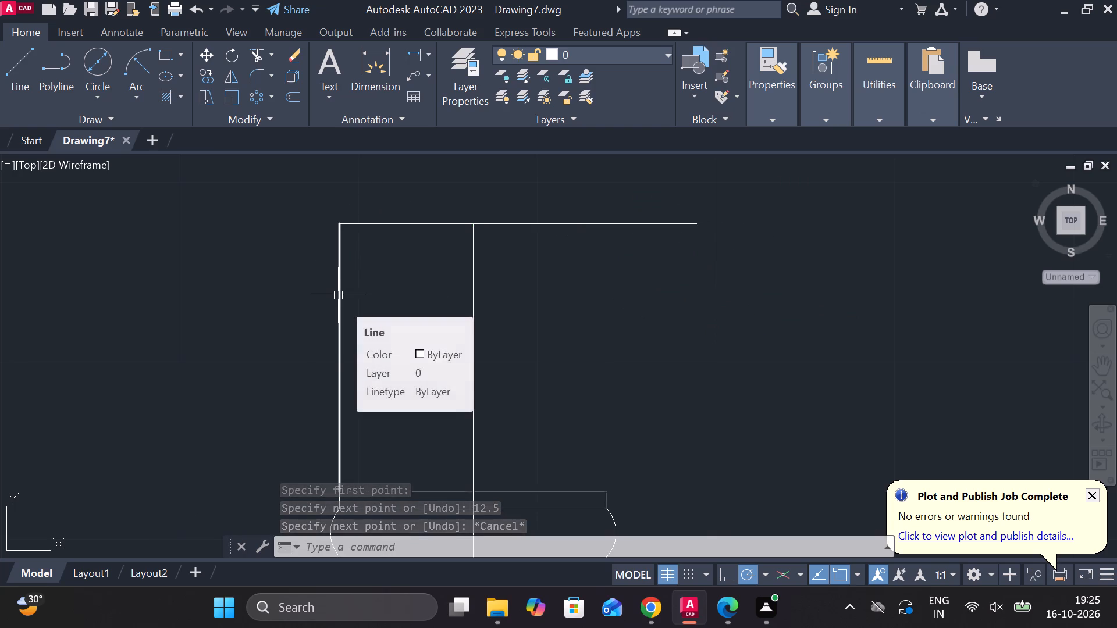
# Remove the 15-unit vertical line between the band's left corner and the top line using Trim.
pyautogui.click(262, 59)
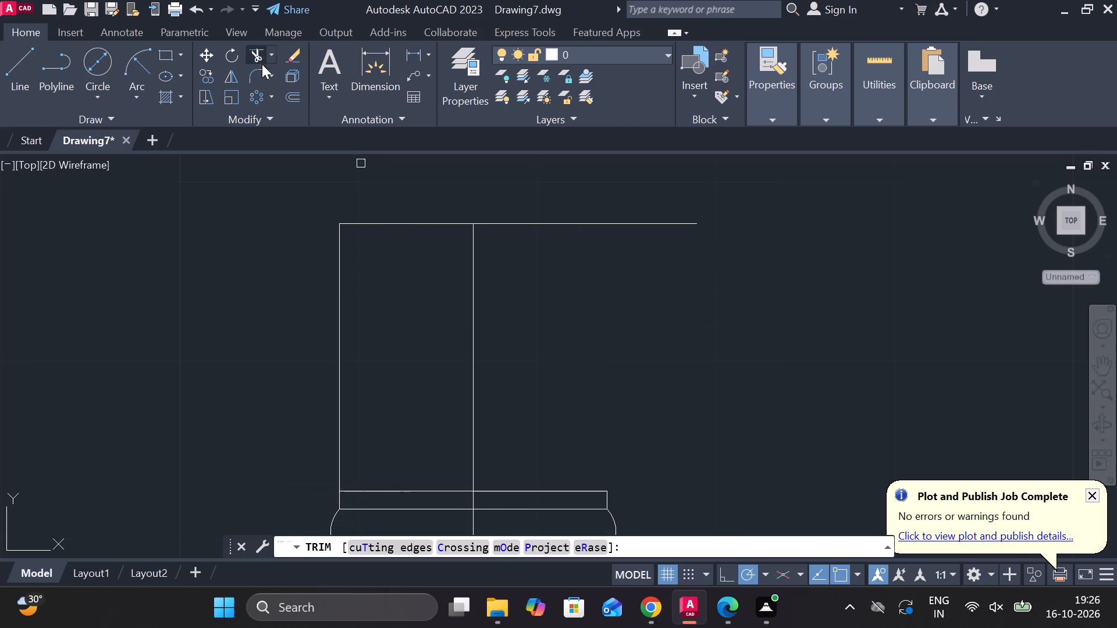
pyautogui.click(341, 305)
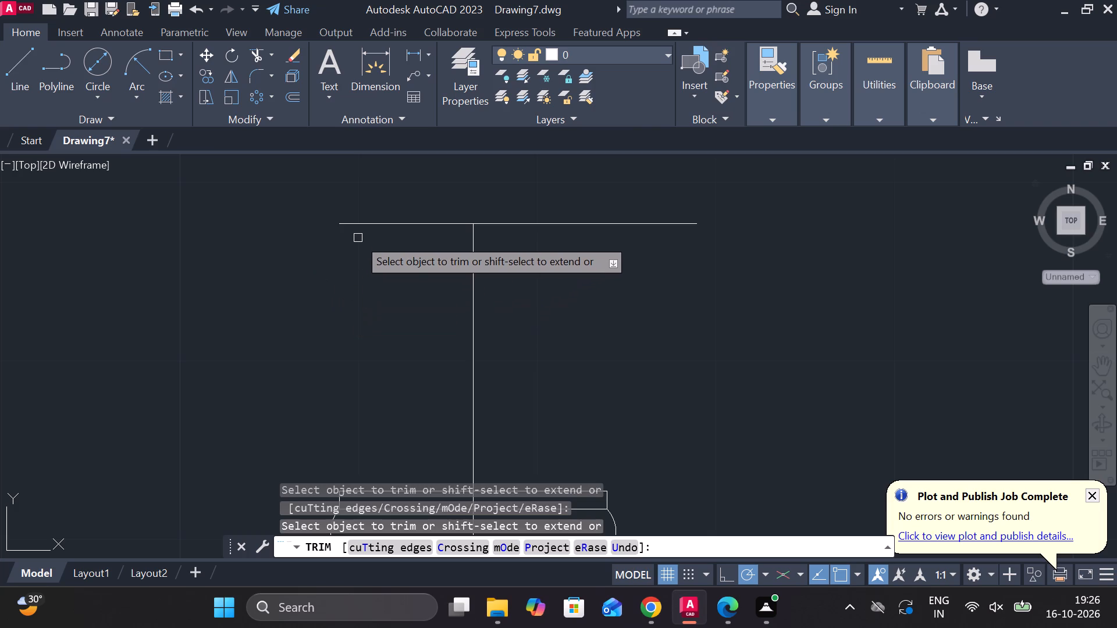
# Trim away the part of the top horizontal line lying left of the centre line.
pyautogui.click(361, 223)
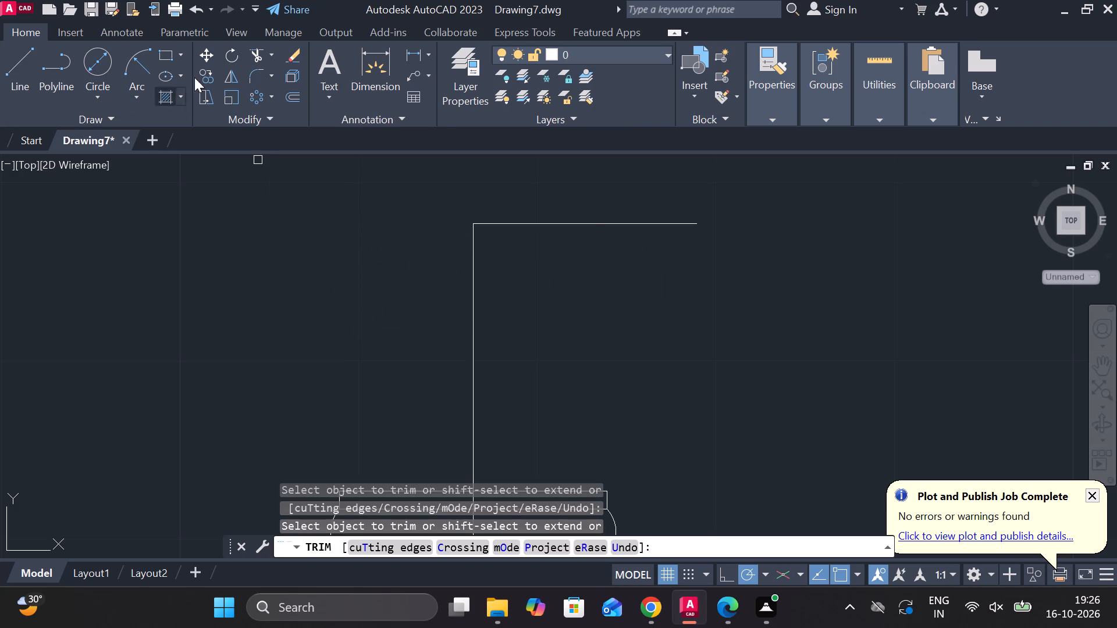
# Draw a 12.5-unit horizontal line to the left from the centre line's upper end.
pyautogui.click(19, 59)
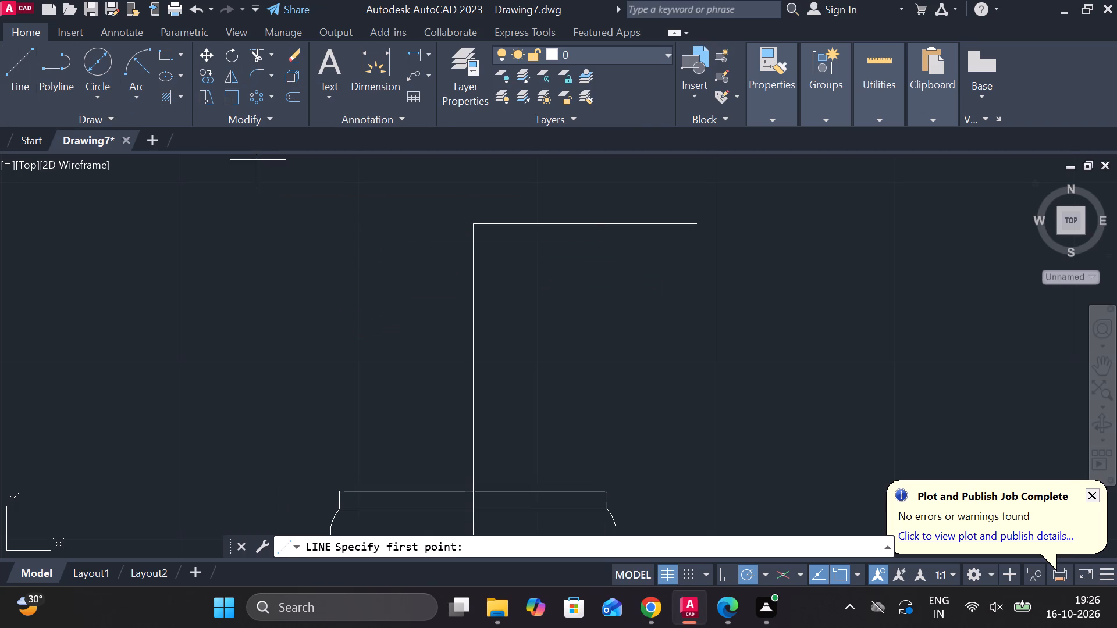
pyautogui.click(469, 225)
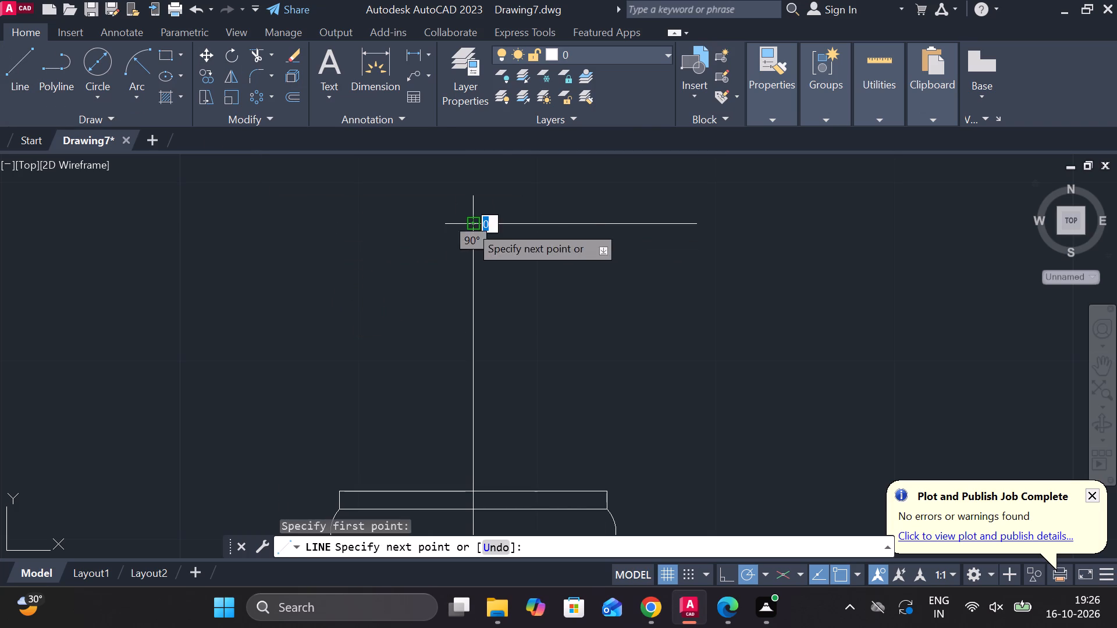
pyautogui.write('12')
pyautogui.write('.5')
pyautogui.press('Return')
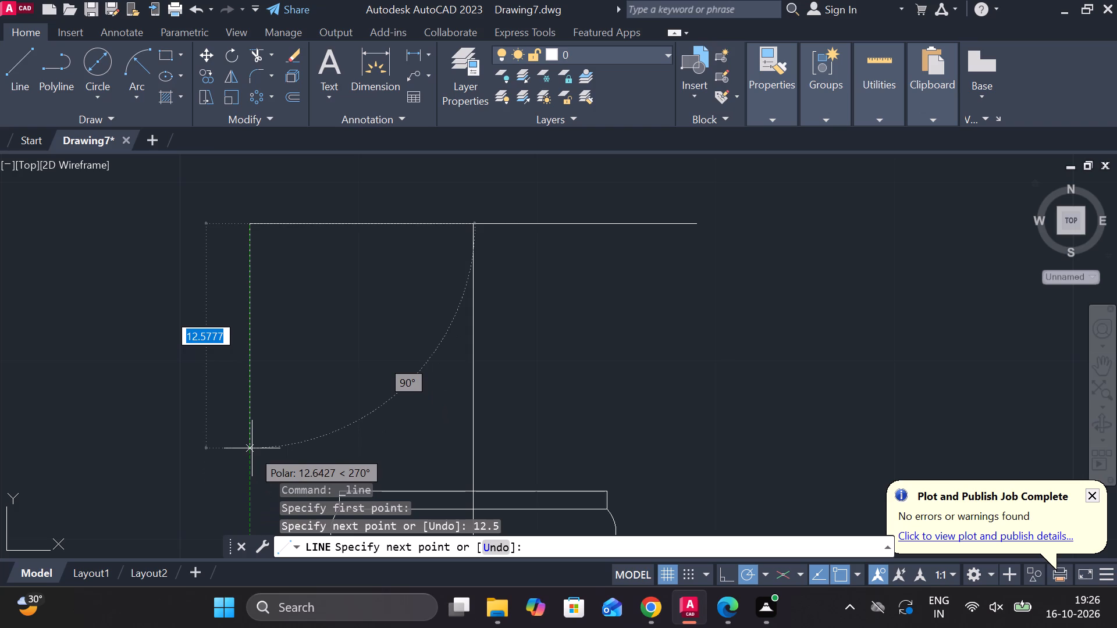
pyautogui.scroll(-3, 252, 448)
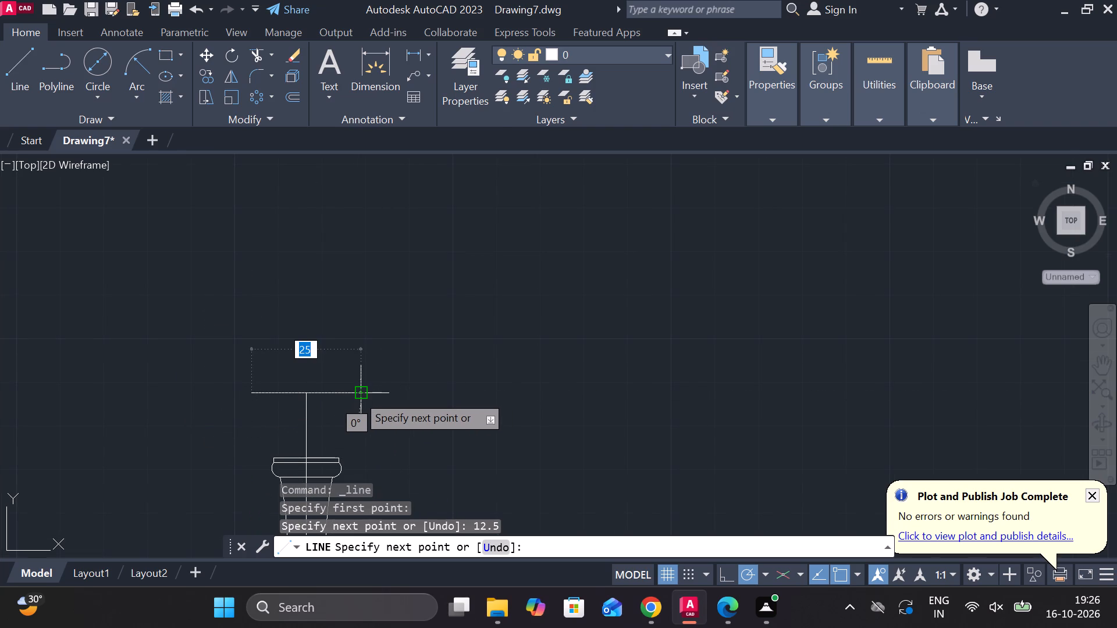
pyautogui.press('Escape')
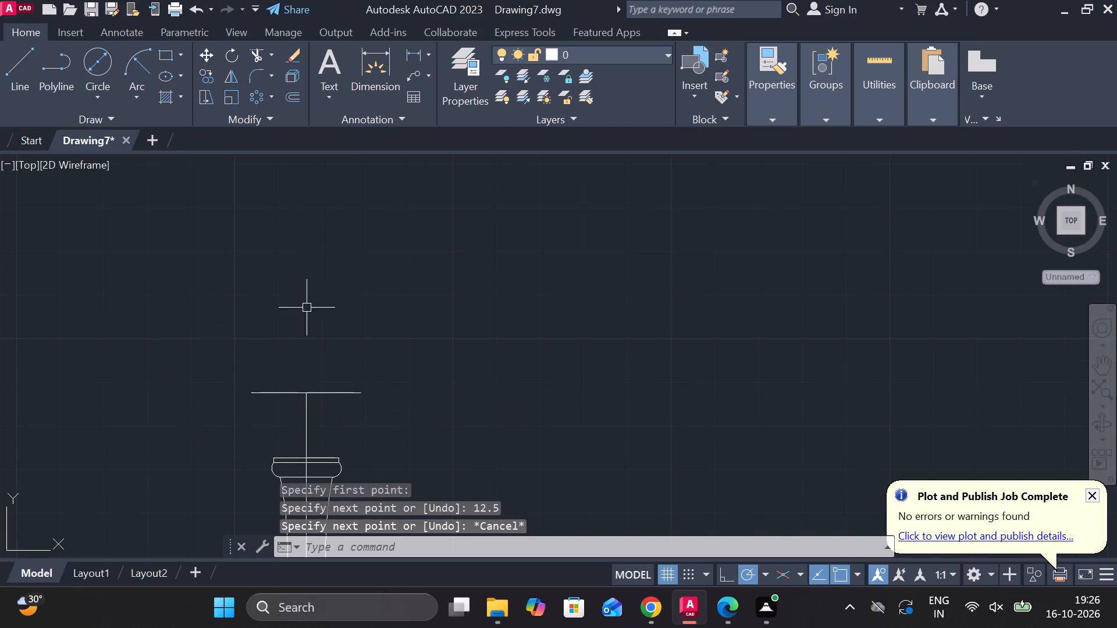
# Draw a slanted line from the capital band's upper right corner to the right end of the top line.
pyautogui.scroll(-1, 455, 250)
pyautogui.scroll(-1, 600, 341)
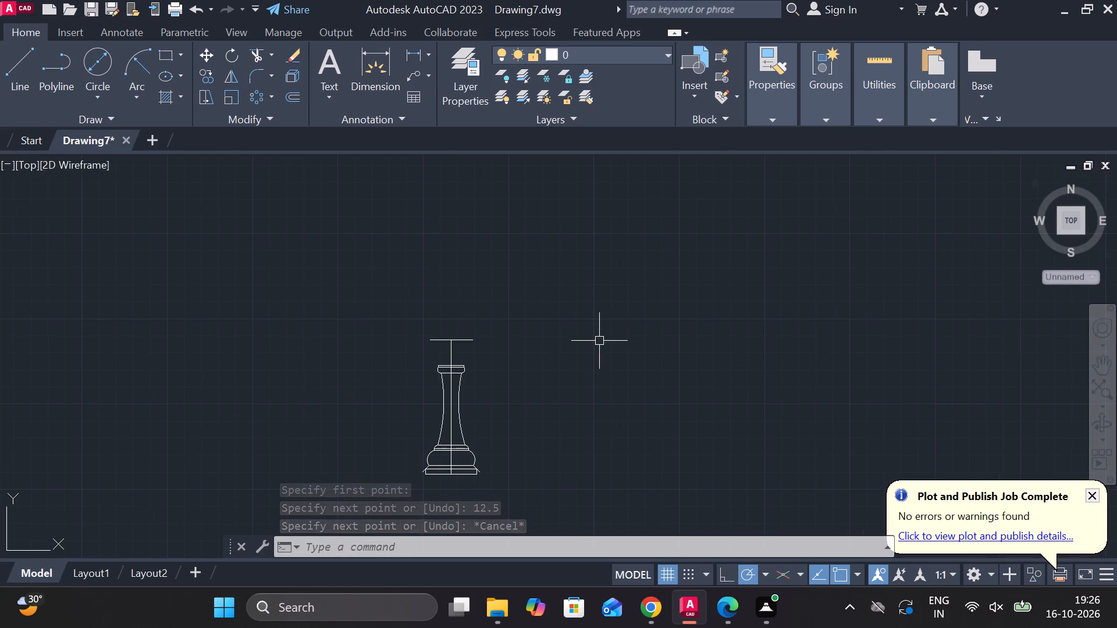
pyautogui.scroll(2, 472, 372)
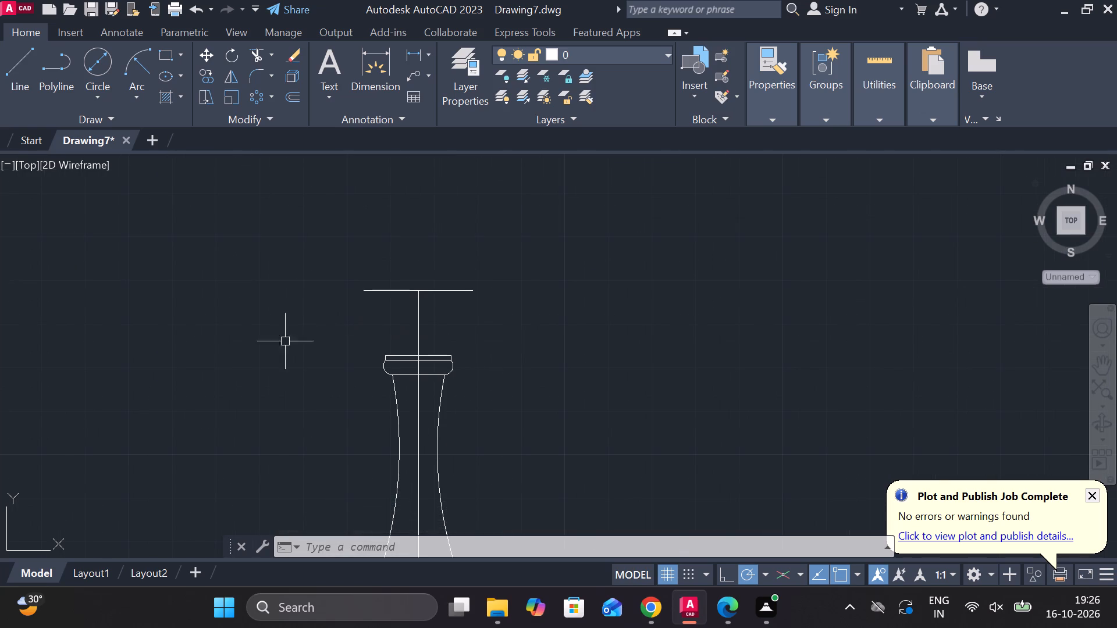
pyautogui.click(24, 81)
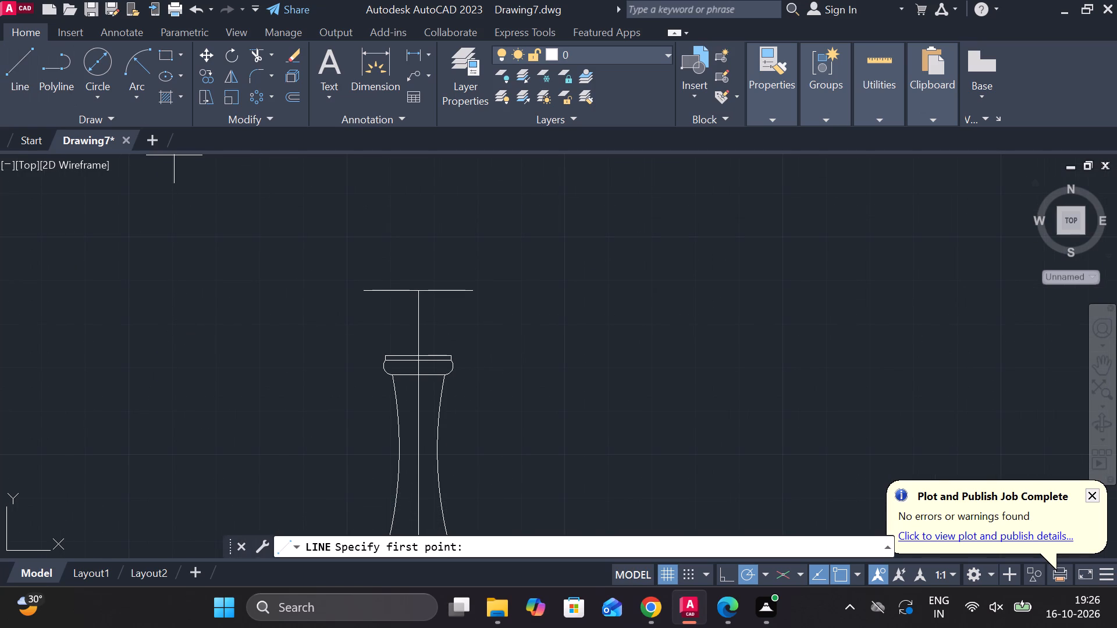
pyautogui.scroll(3, 442, 358)
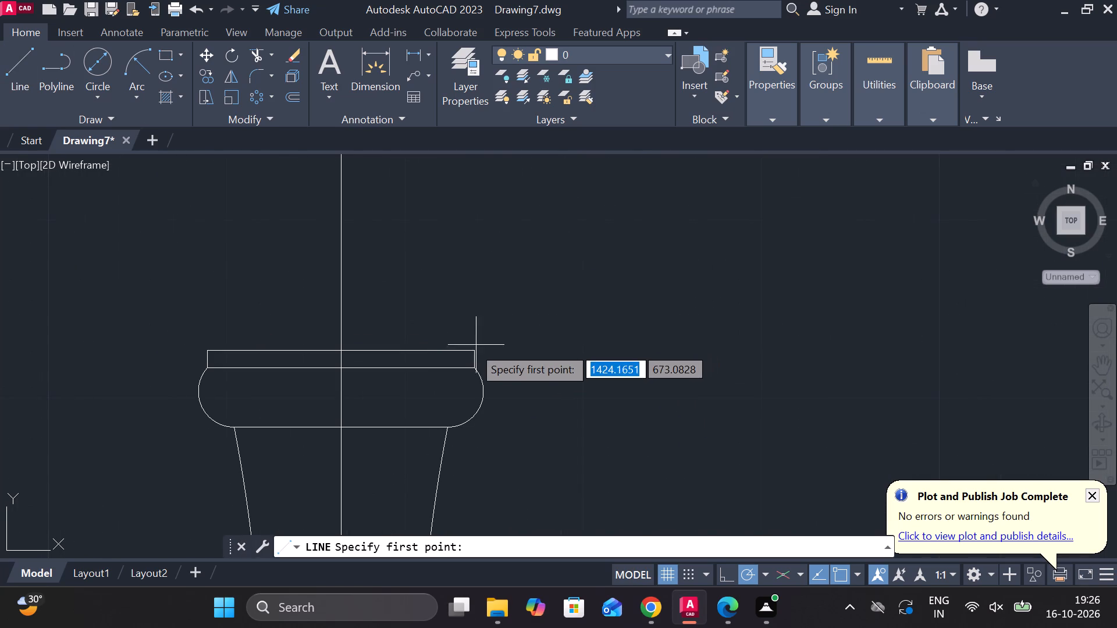
pyautogui.click(474, 351)
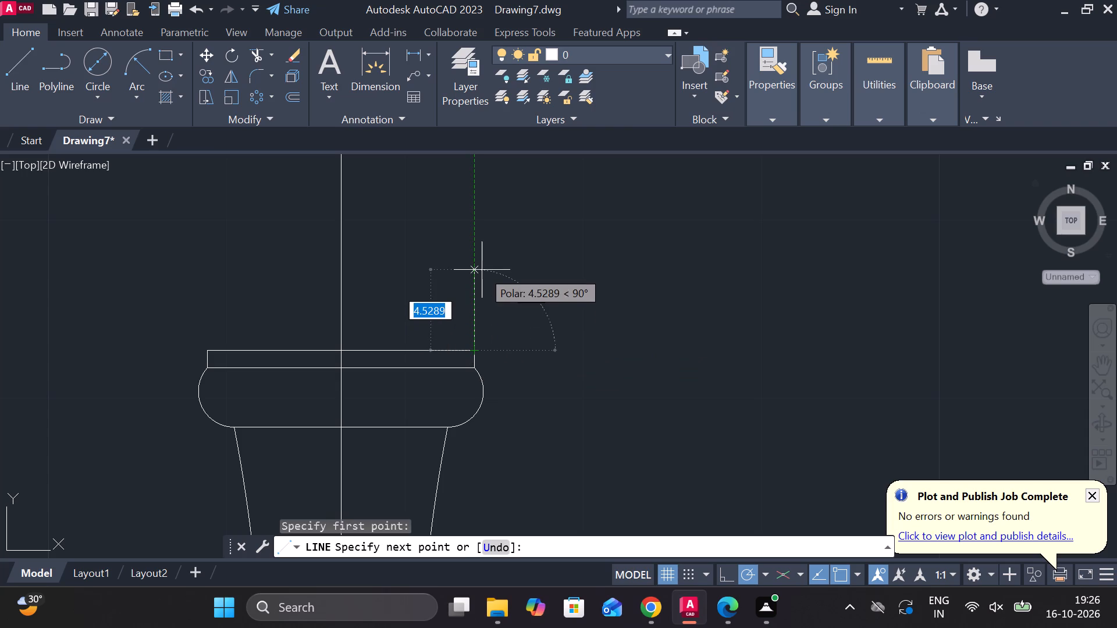
pyautogui.scroll(-3, 482, 270)
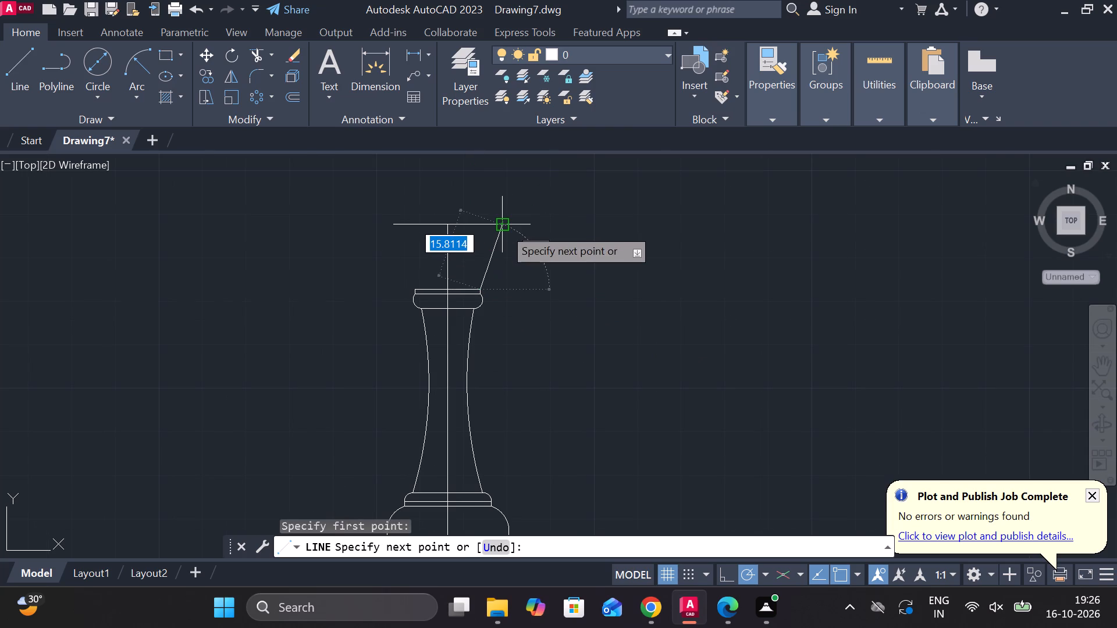
pyautogui.scroll(2, 503, 227)
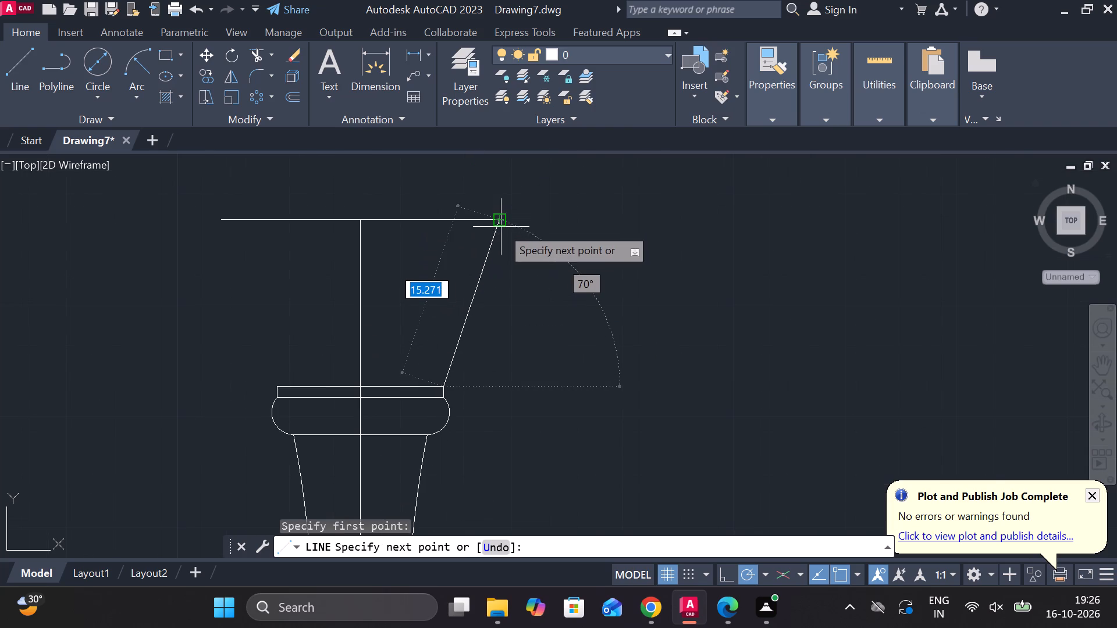
pyautogui.click(500, 218)
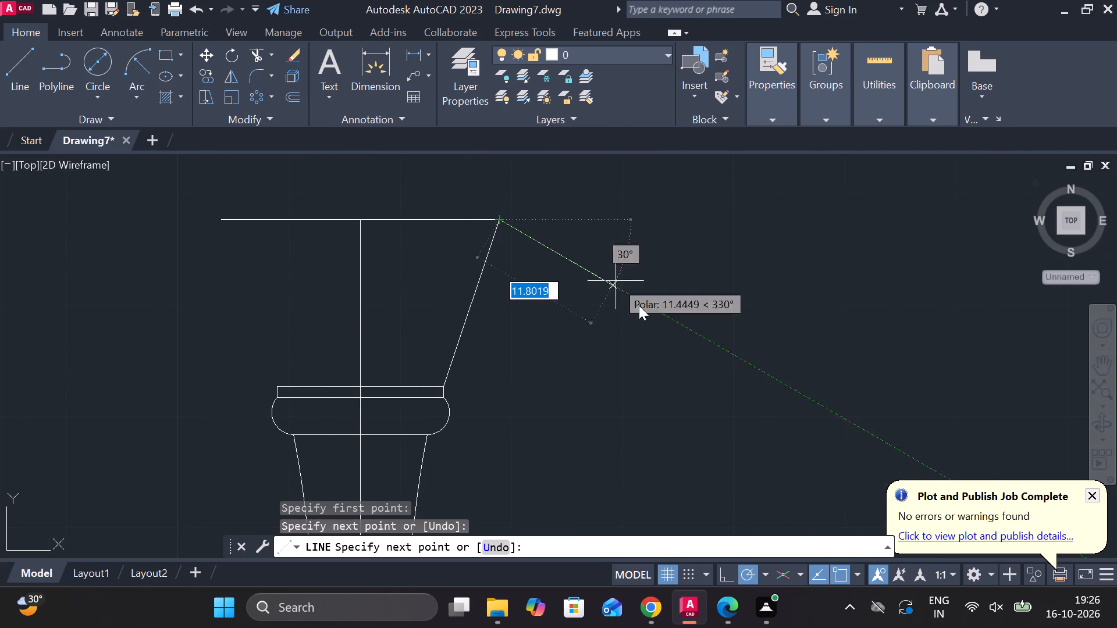
pyautogui.press('Escape')
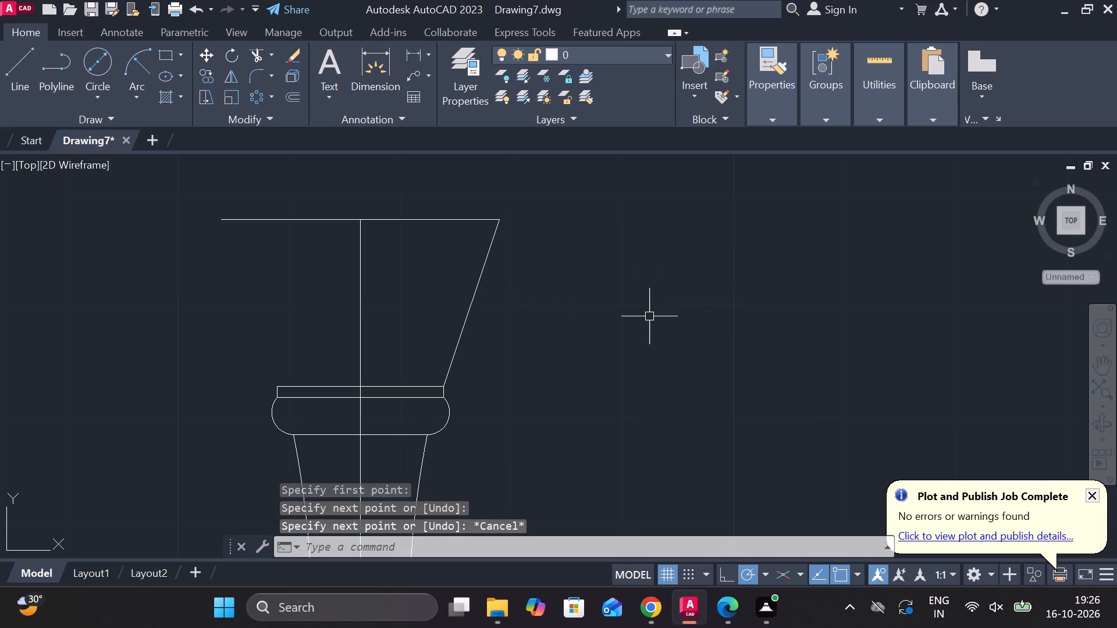
# Draw a slanted line from the left end of the top line to the capital band's upper left corner.
pyautogui.click(19, 70)
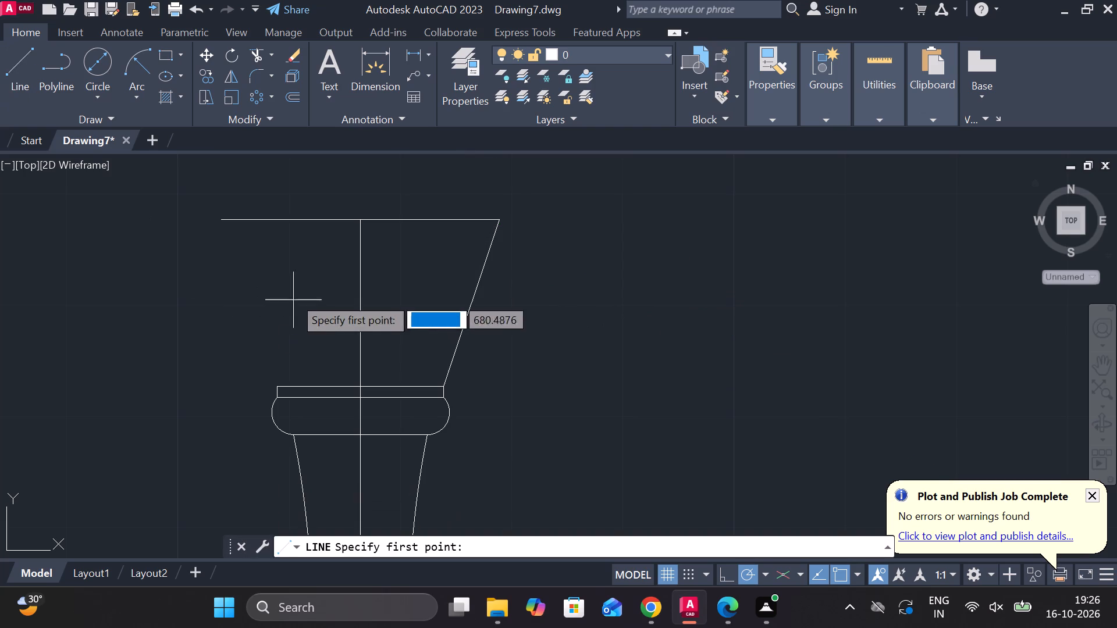
pyautogui.click(223, 222)
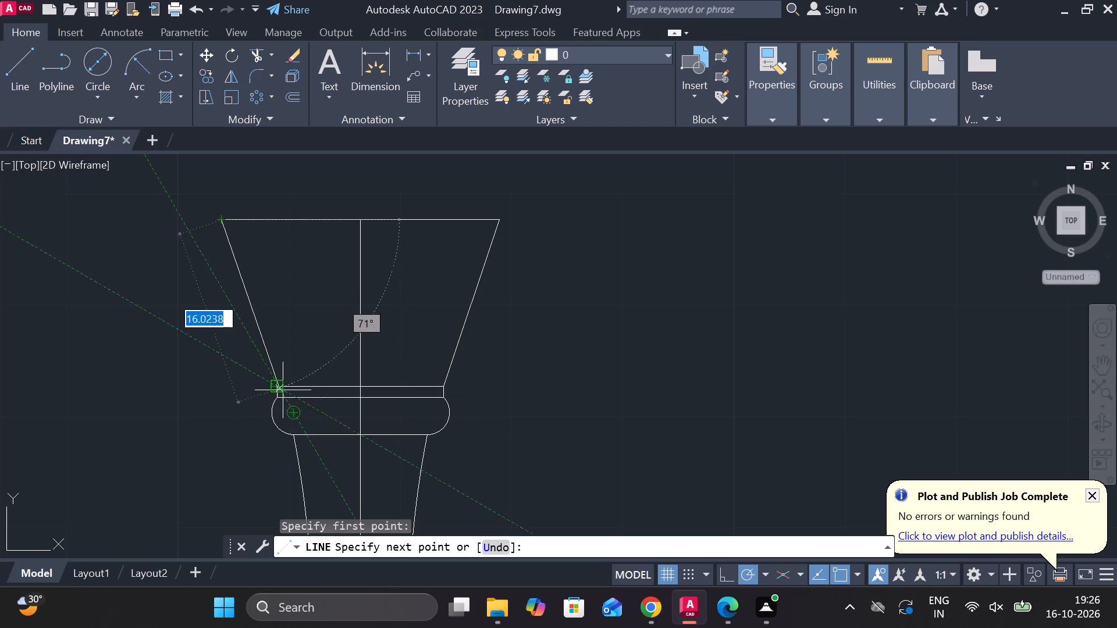
pyautogui.click(276, 385)
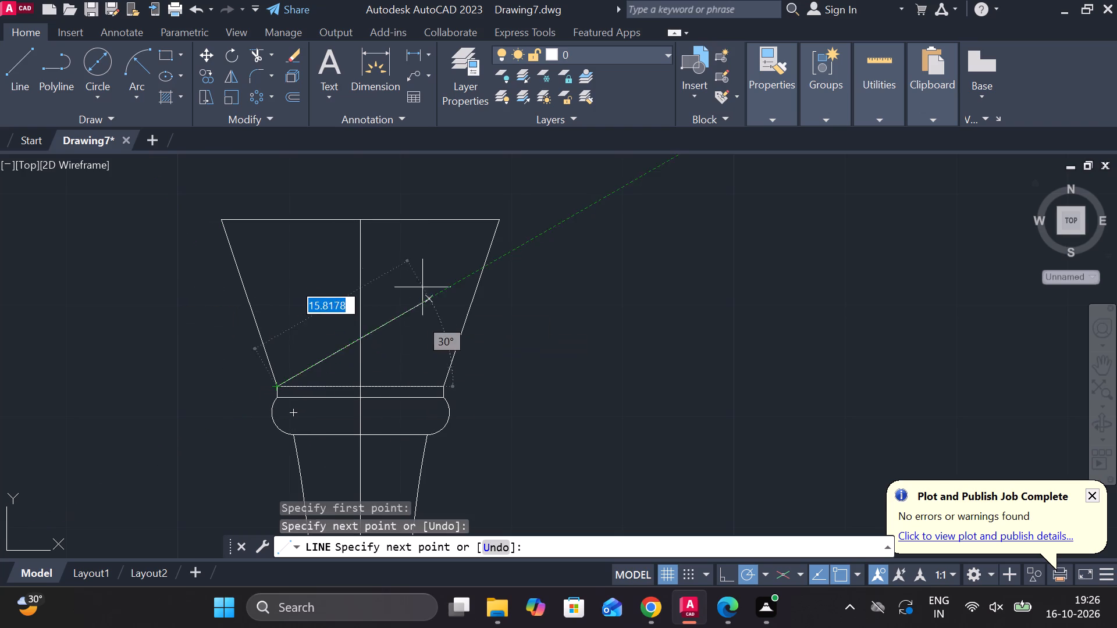
pyautogui.press('Escape')
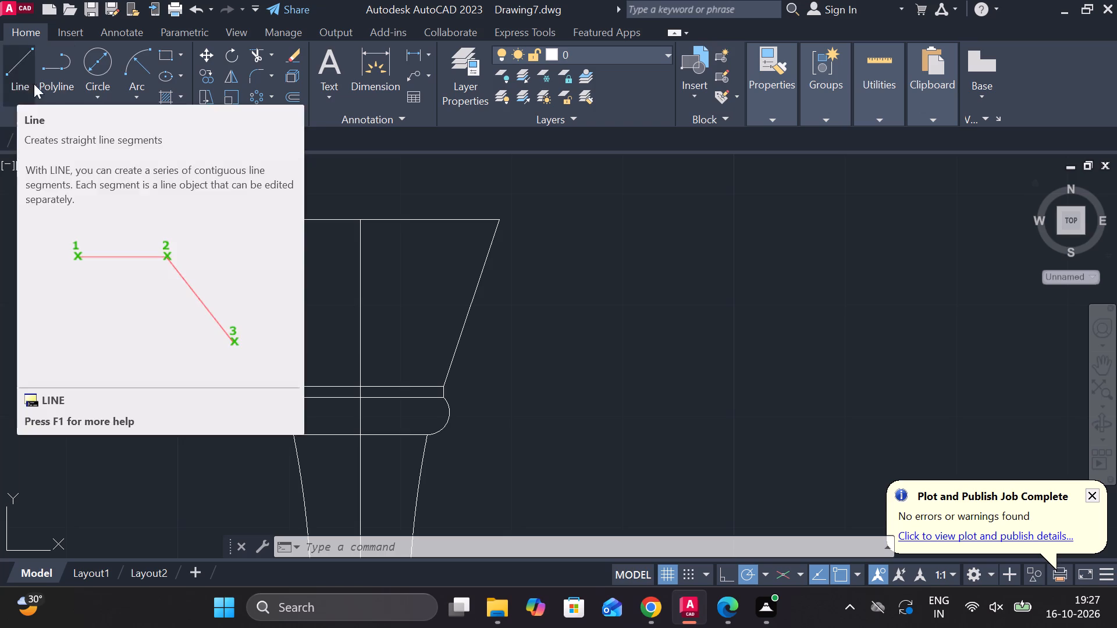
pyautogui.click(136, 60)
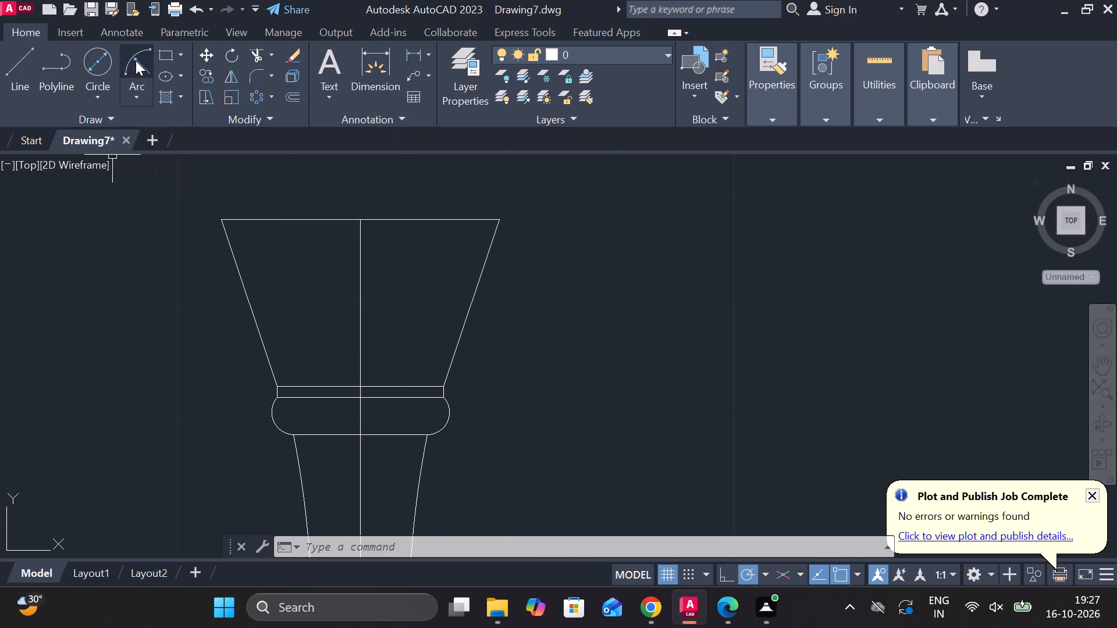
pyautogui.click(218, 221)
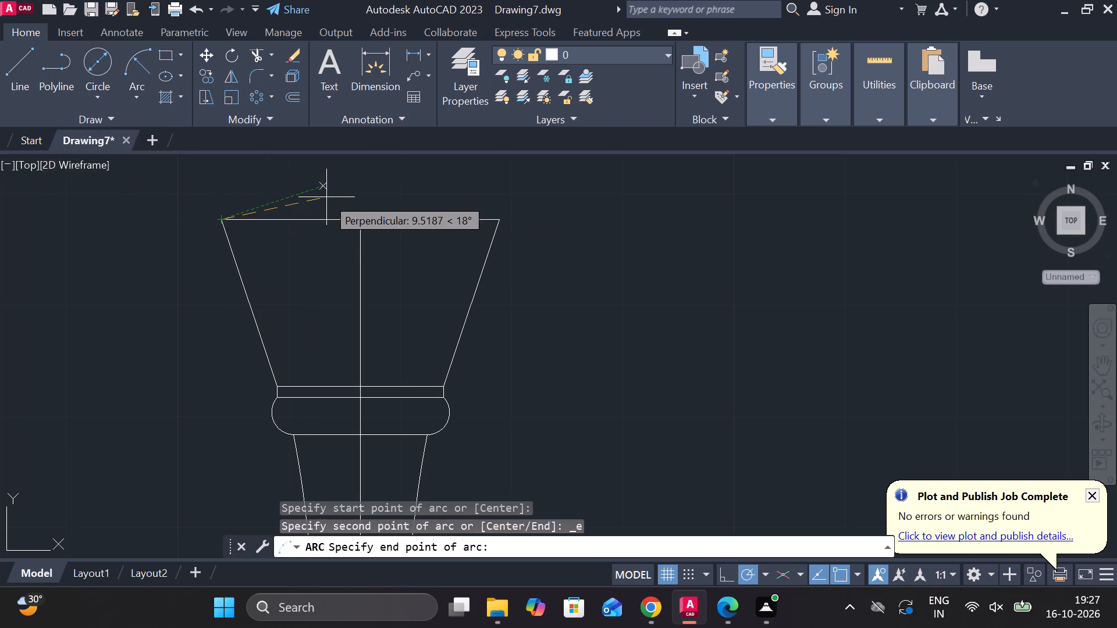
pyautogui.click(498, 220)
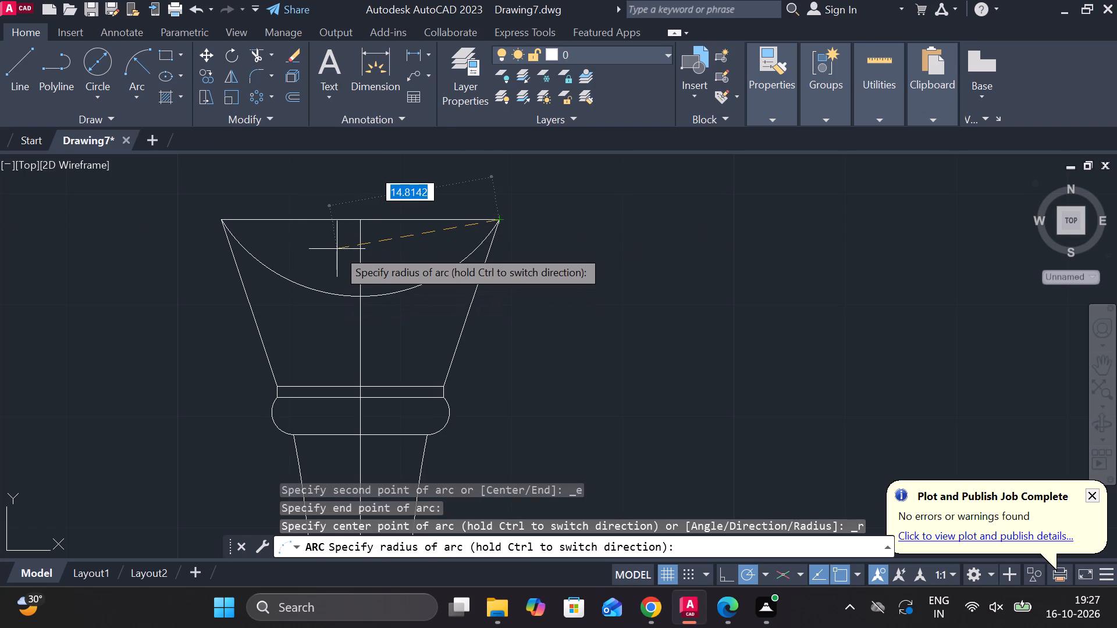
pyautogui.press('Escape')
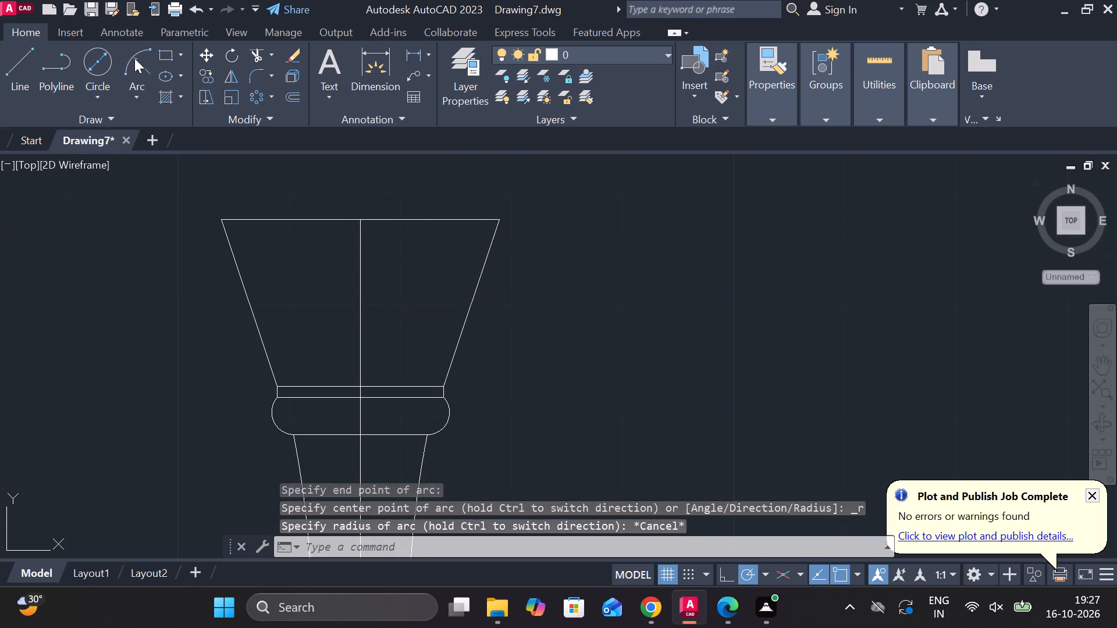
# Draw an upward-bulging arc of radius 25 from the top line's right end to its left end.
pyautogui.click(136, 65)
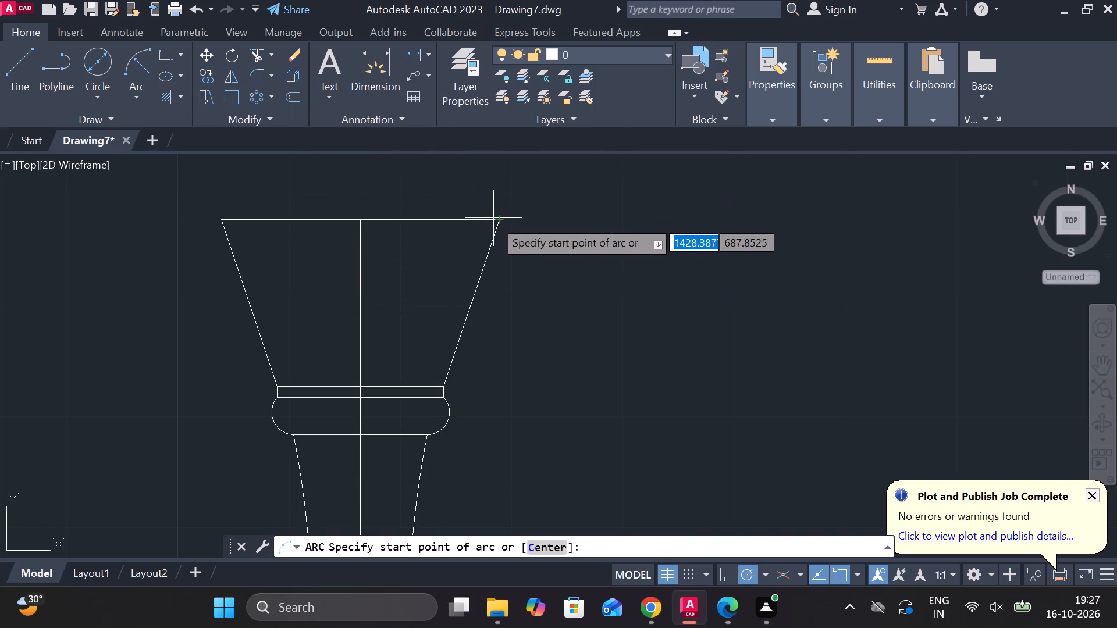
pyautogui.click(497, 216)
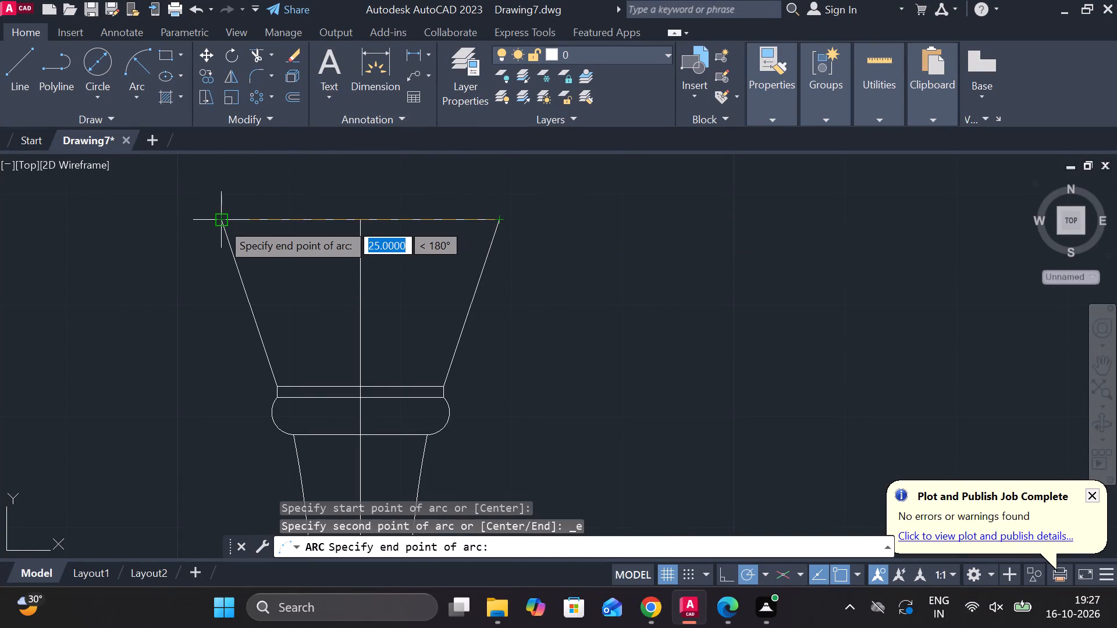
pyautogui.click(221, 222)
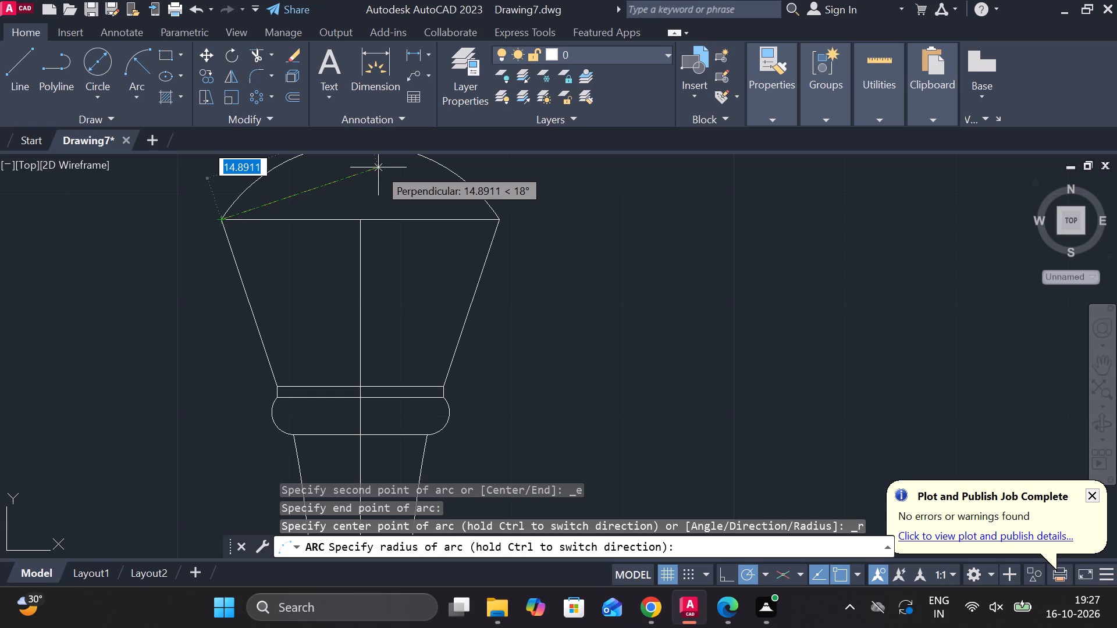
pyautogui.press('2')
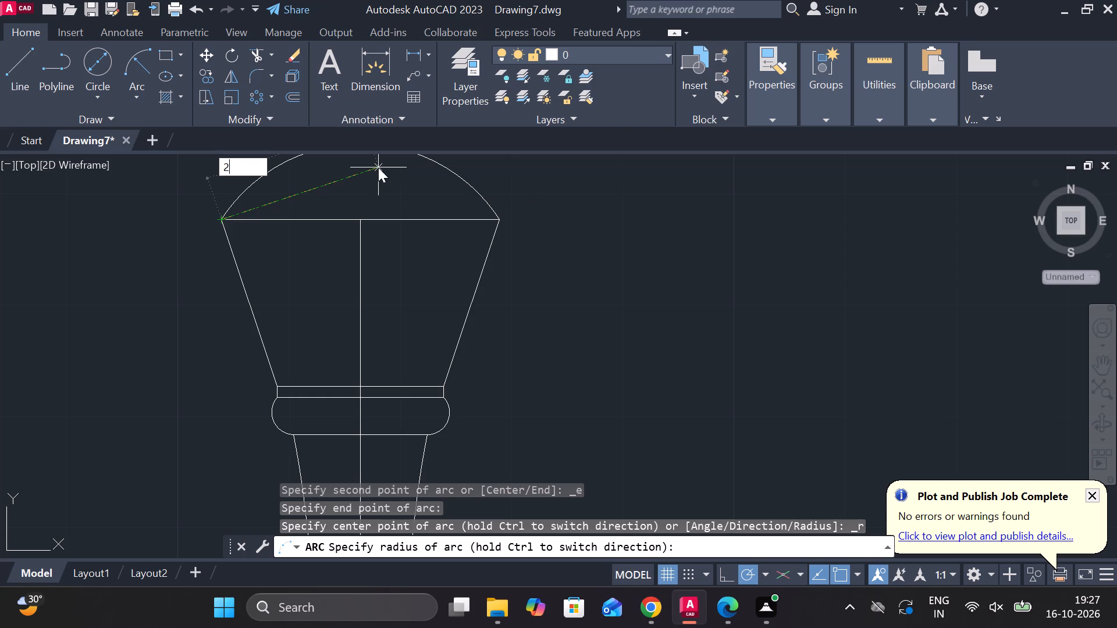
pyautogui.press('5')
pyautogui.press('Return')
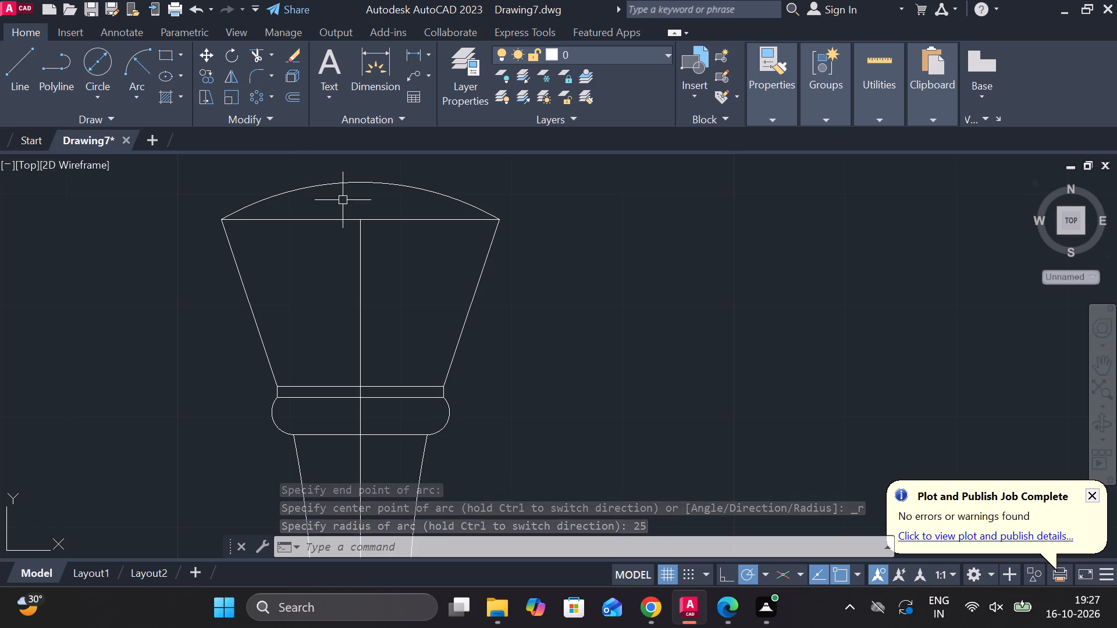
# Extend the centre line upward to meet the radius 25 arc.
pyautogui.click(460, 547)
pyautogui.press('e')
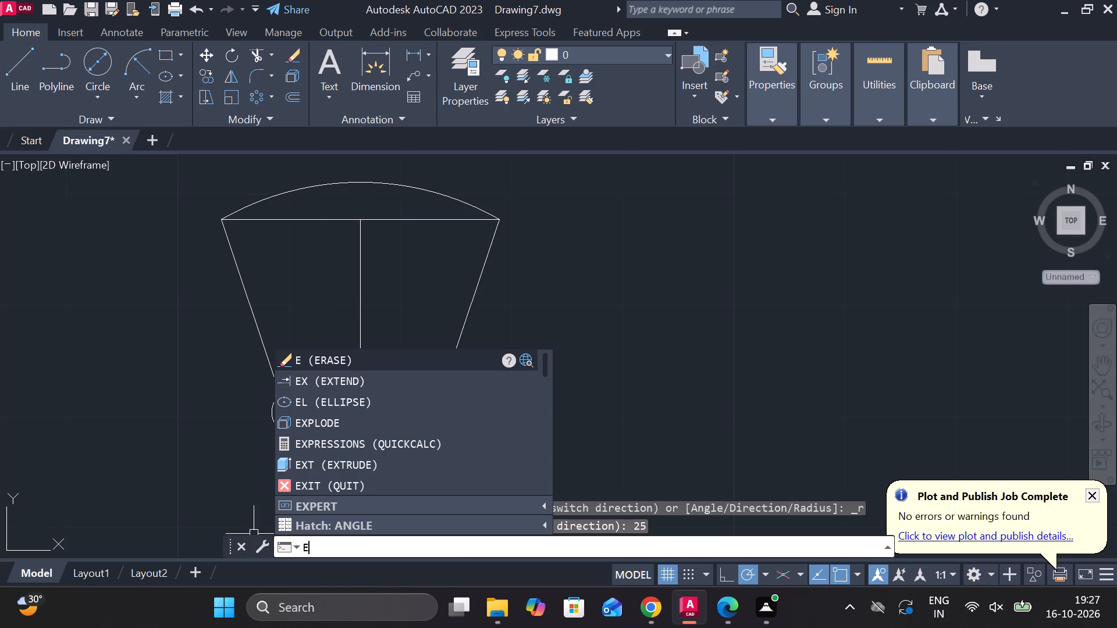
pyautogui.press('x')
pyautogui.press('Return')
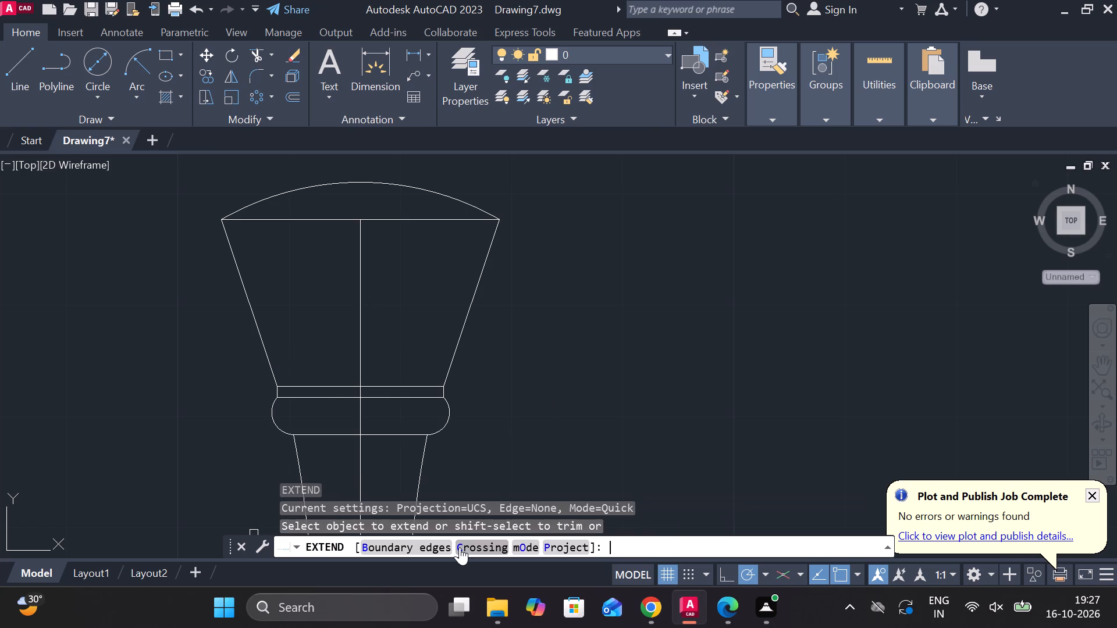
pyautogui.click(360, 317)
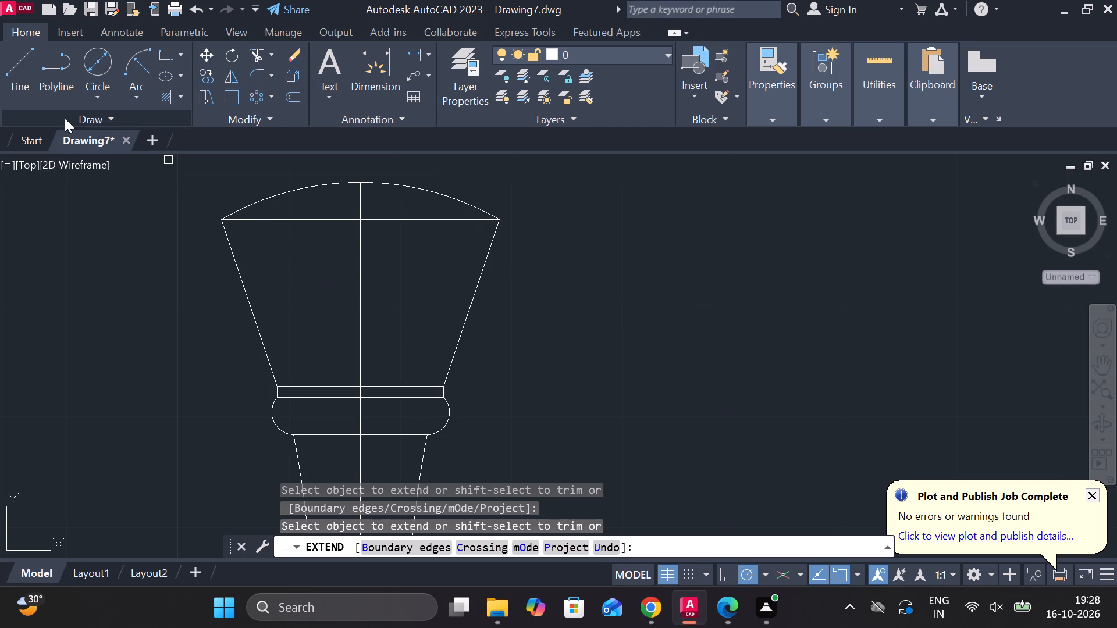
# Draw a circle of diameter 10 centred where the centre line meets the top arc.
pyautogui.click(99, 61)
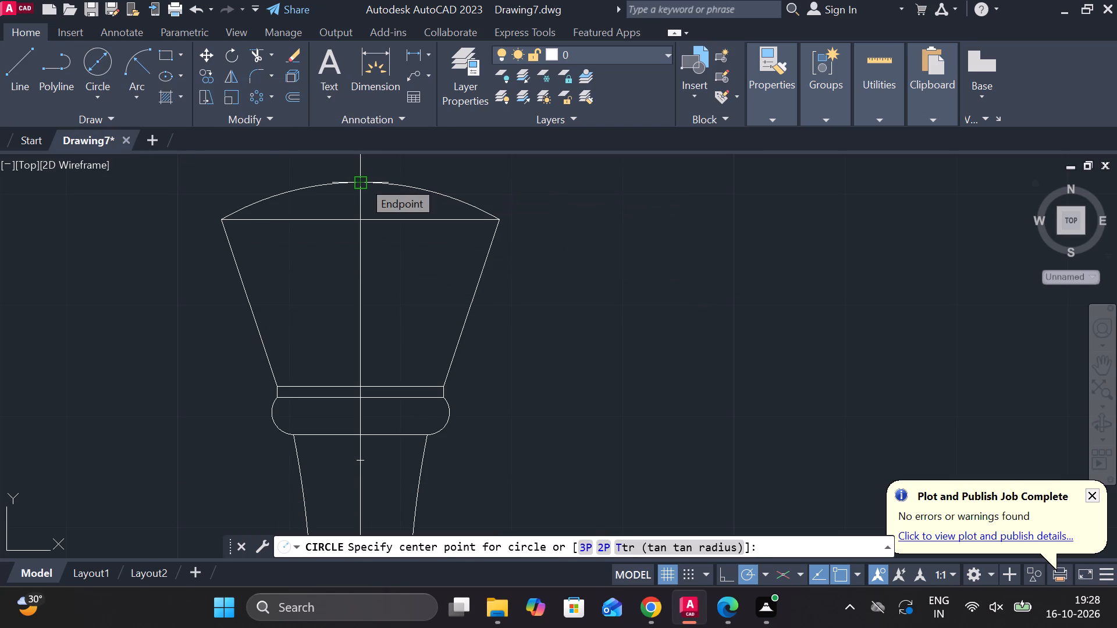
pyautogui.click(362, 180)
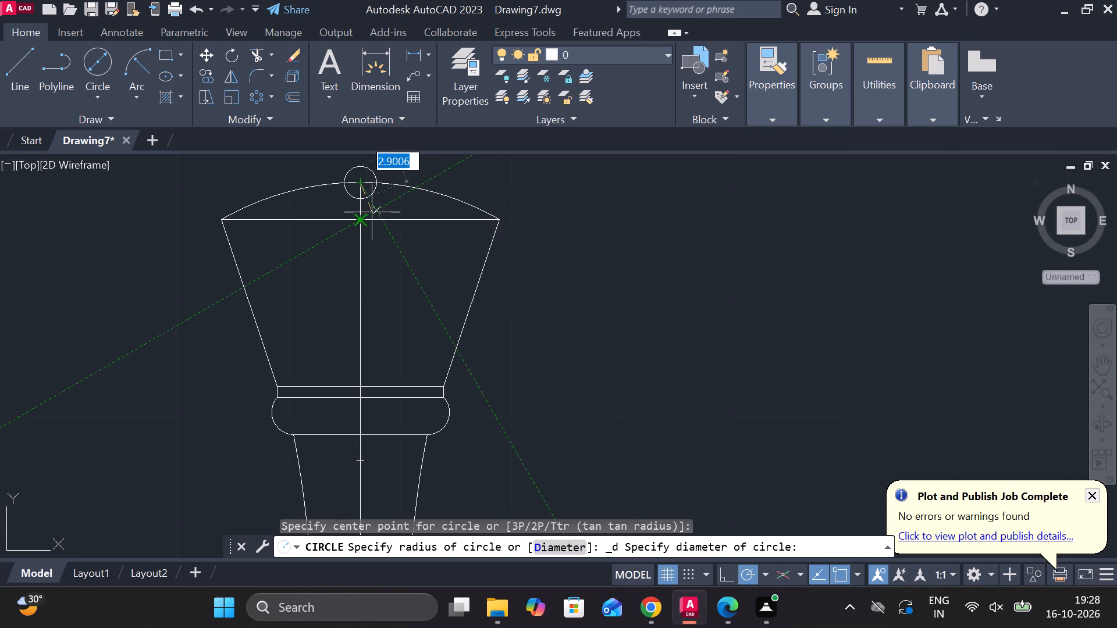
pyautogui.press('1')
pyautogui.press('0')
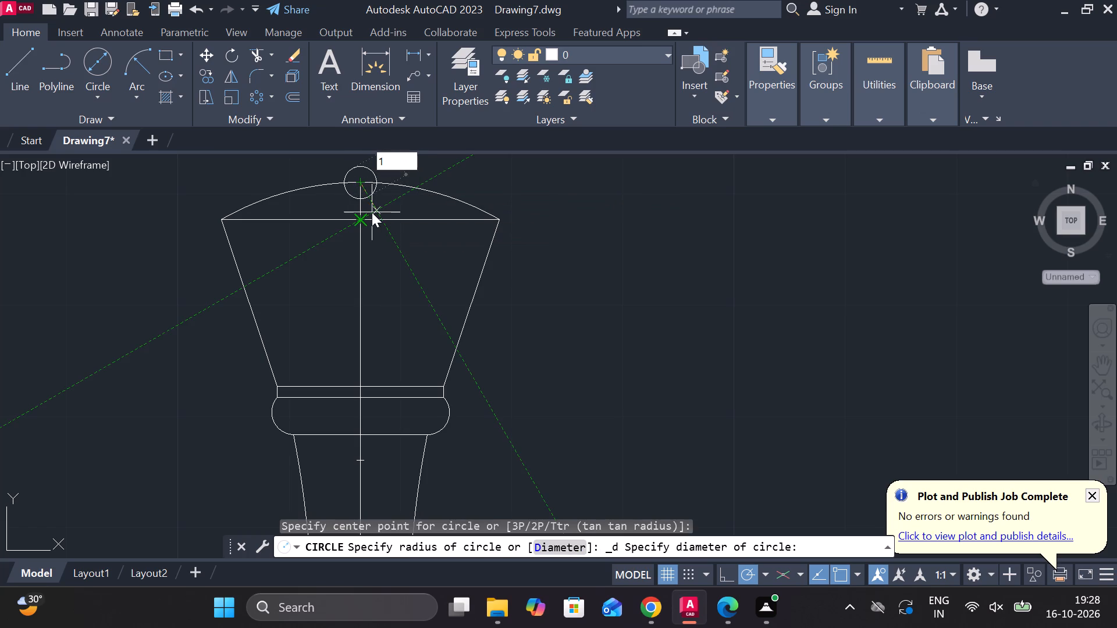
pyautogui.press('Return')
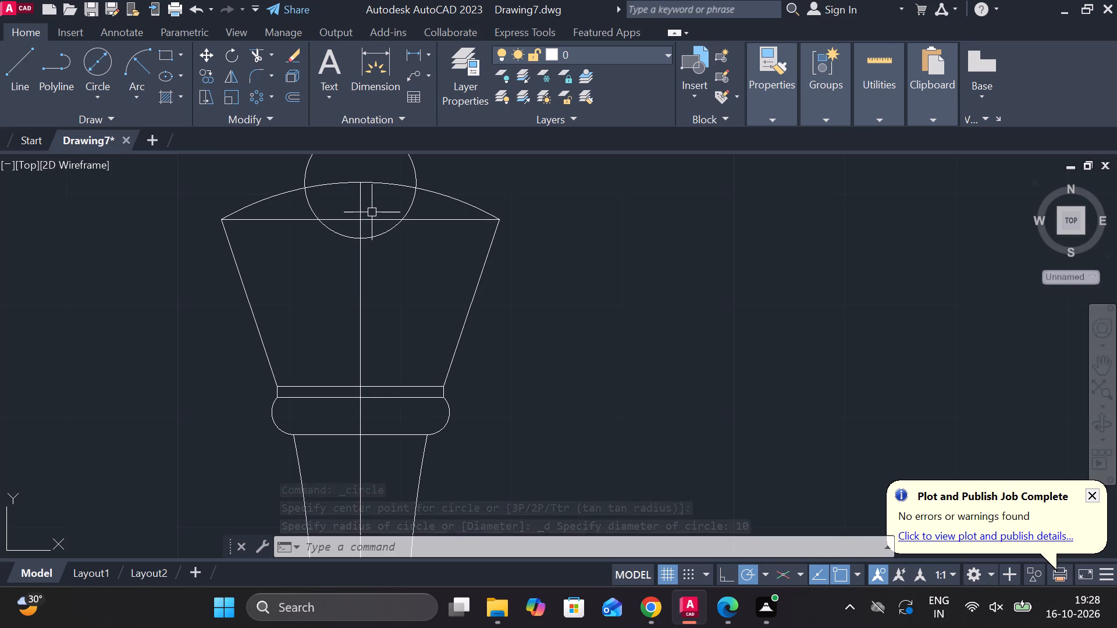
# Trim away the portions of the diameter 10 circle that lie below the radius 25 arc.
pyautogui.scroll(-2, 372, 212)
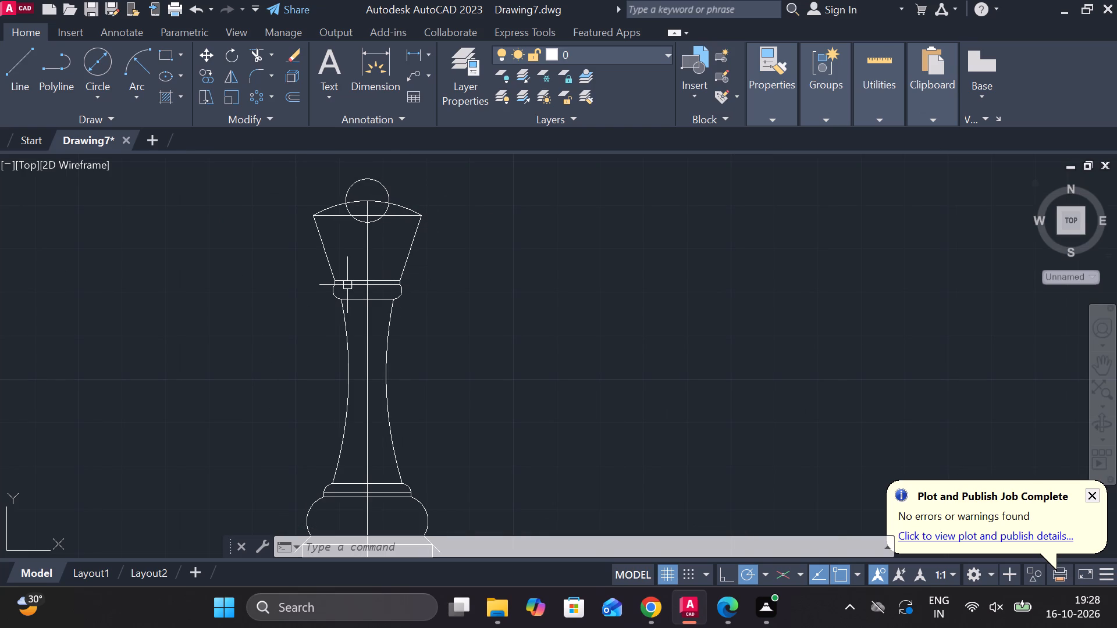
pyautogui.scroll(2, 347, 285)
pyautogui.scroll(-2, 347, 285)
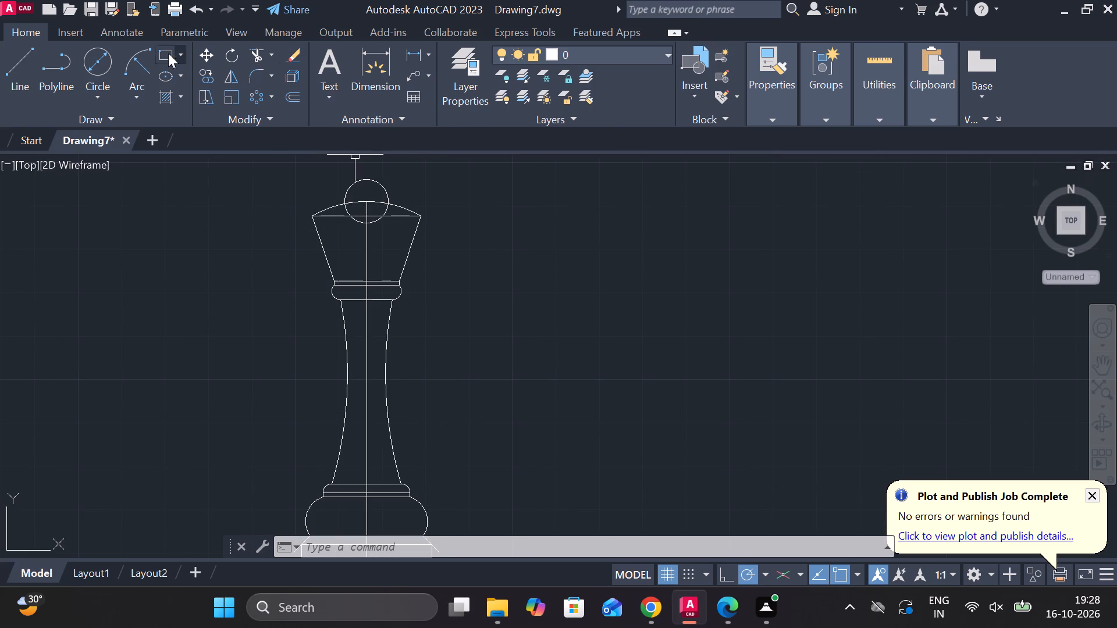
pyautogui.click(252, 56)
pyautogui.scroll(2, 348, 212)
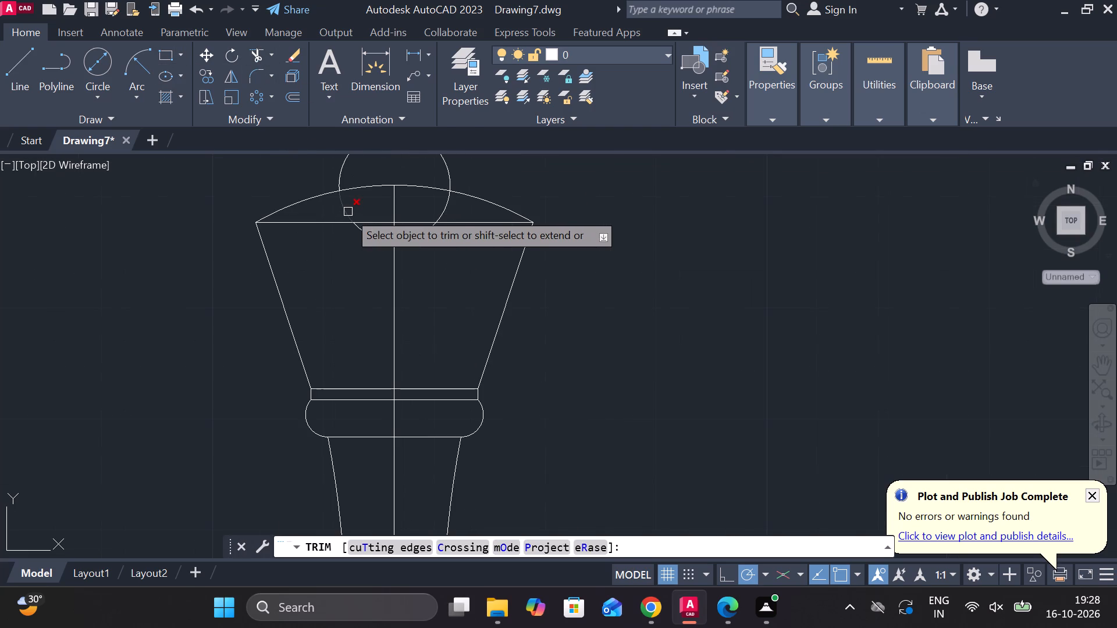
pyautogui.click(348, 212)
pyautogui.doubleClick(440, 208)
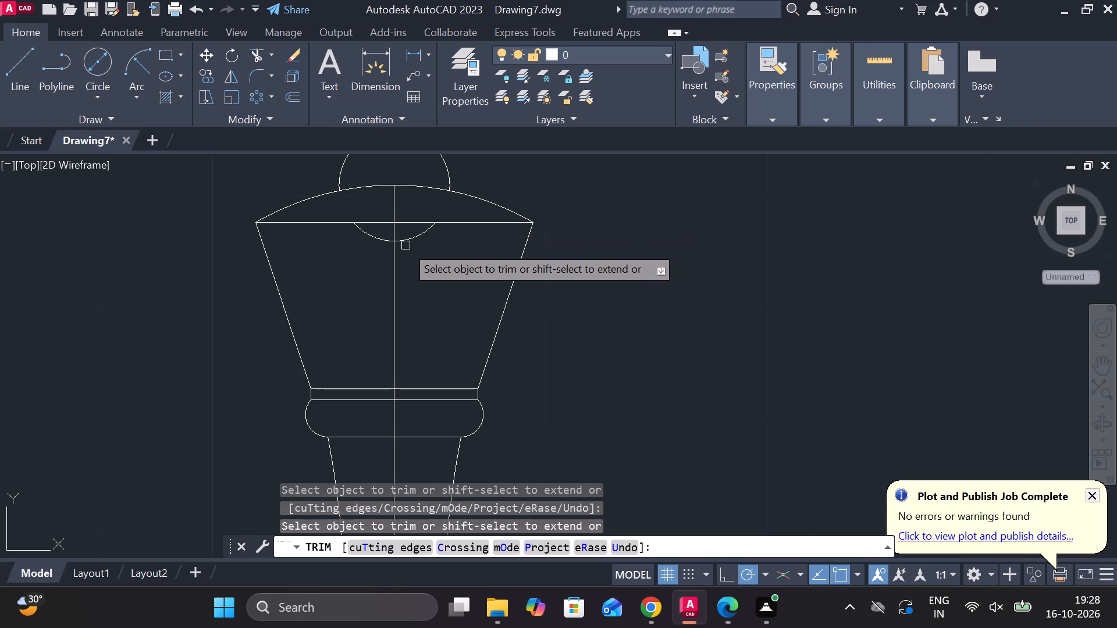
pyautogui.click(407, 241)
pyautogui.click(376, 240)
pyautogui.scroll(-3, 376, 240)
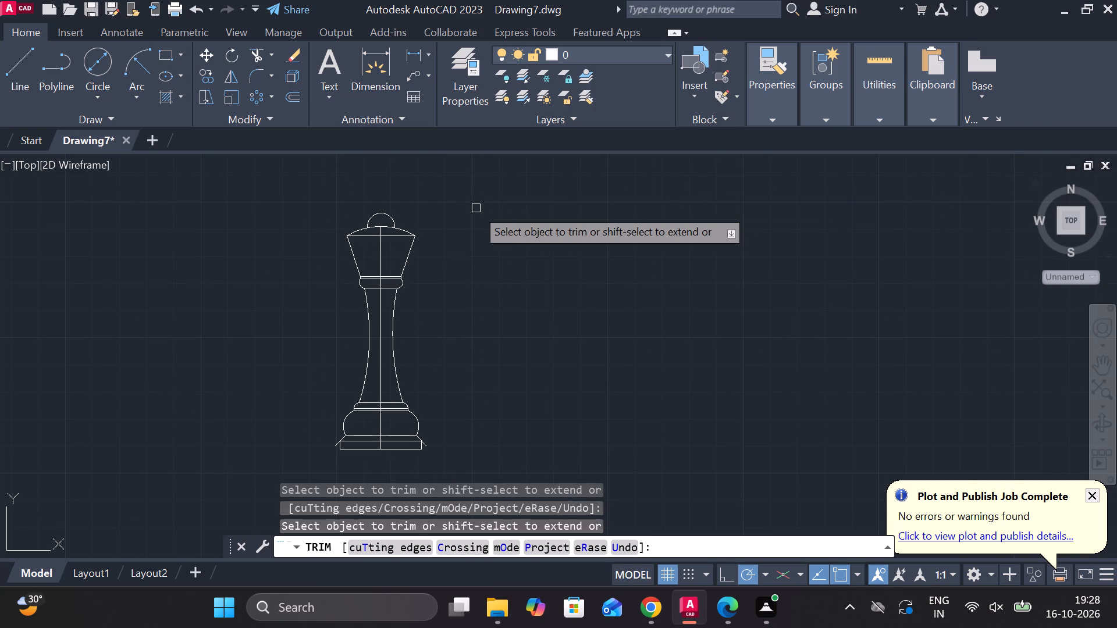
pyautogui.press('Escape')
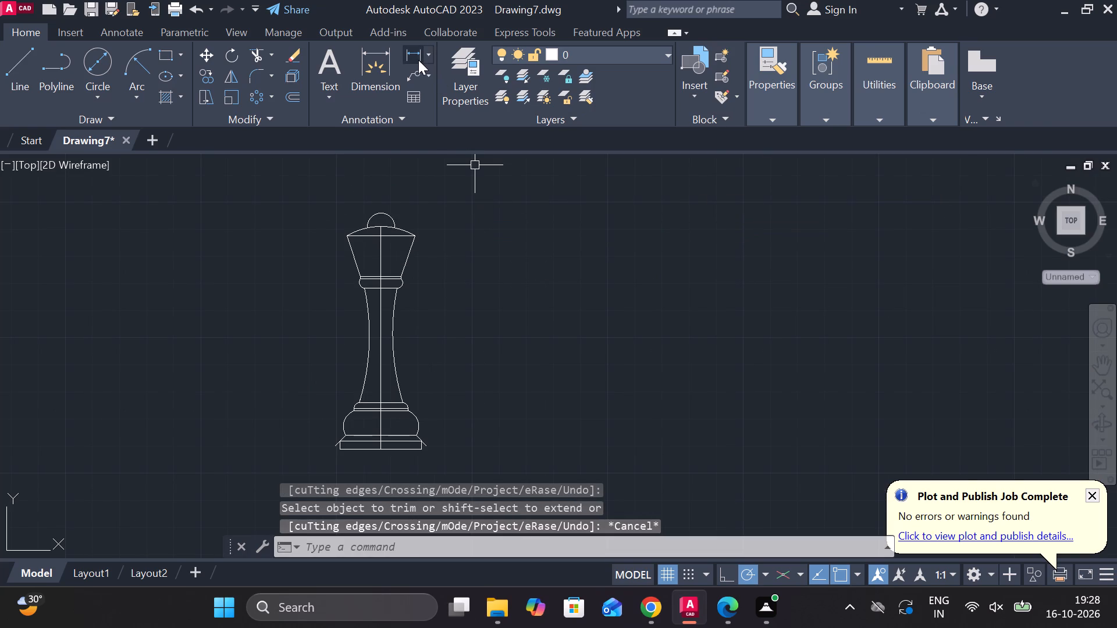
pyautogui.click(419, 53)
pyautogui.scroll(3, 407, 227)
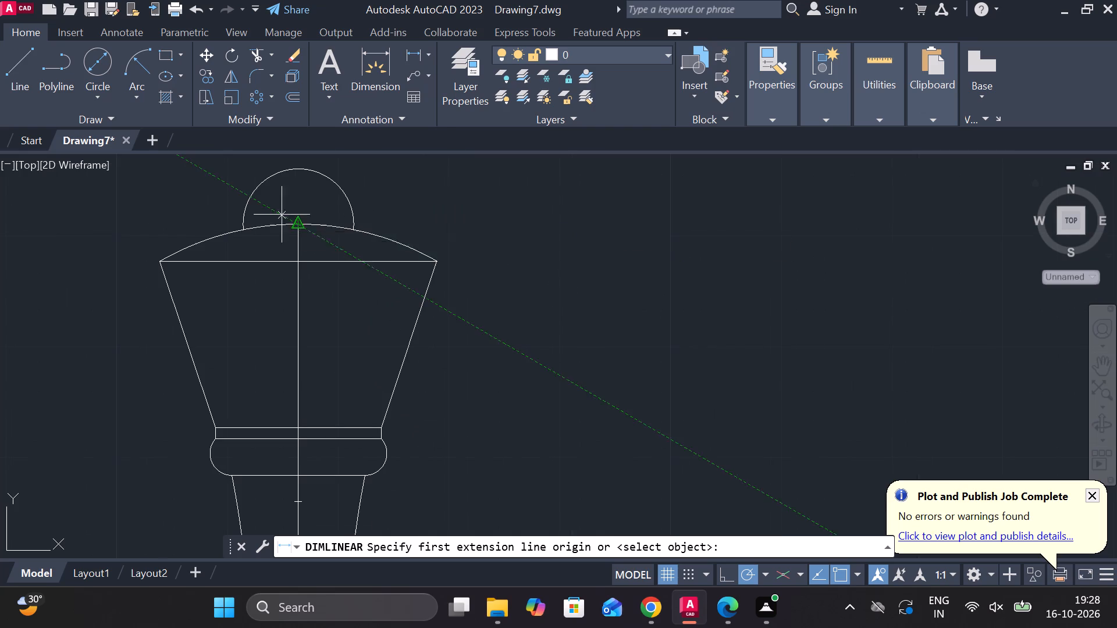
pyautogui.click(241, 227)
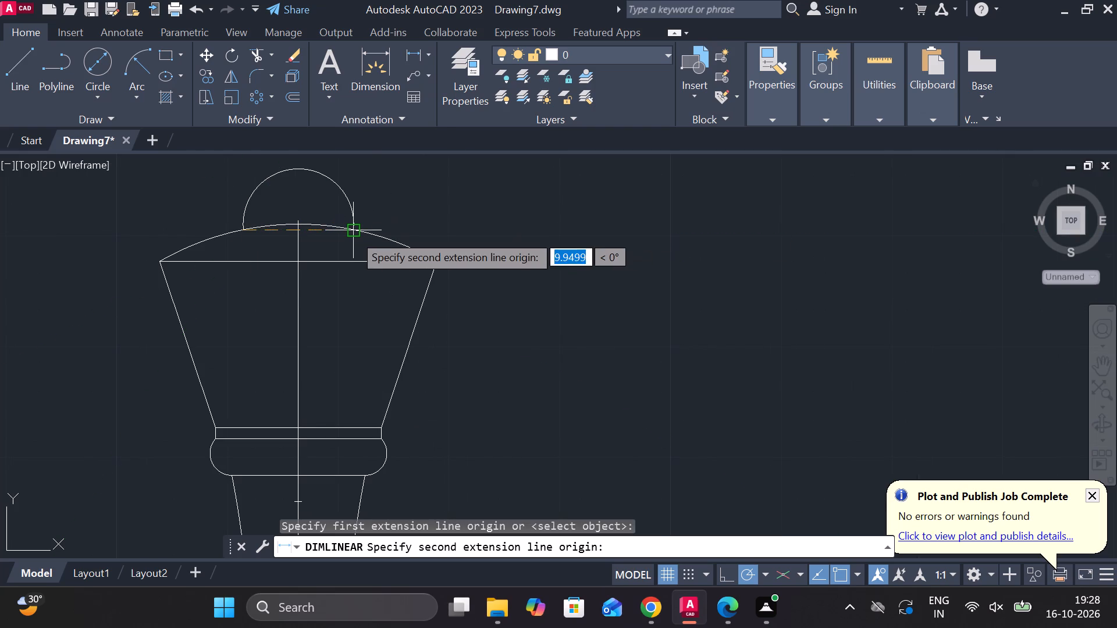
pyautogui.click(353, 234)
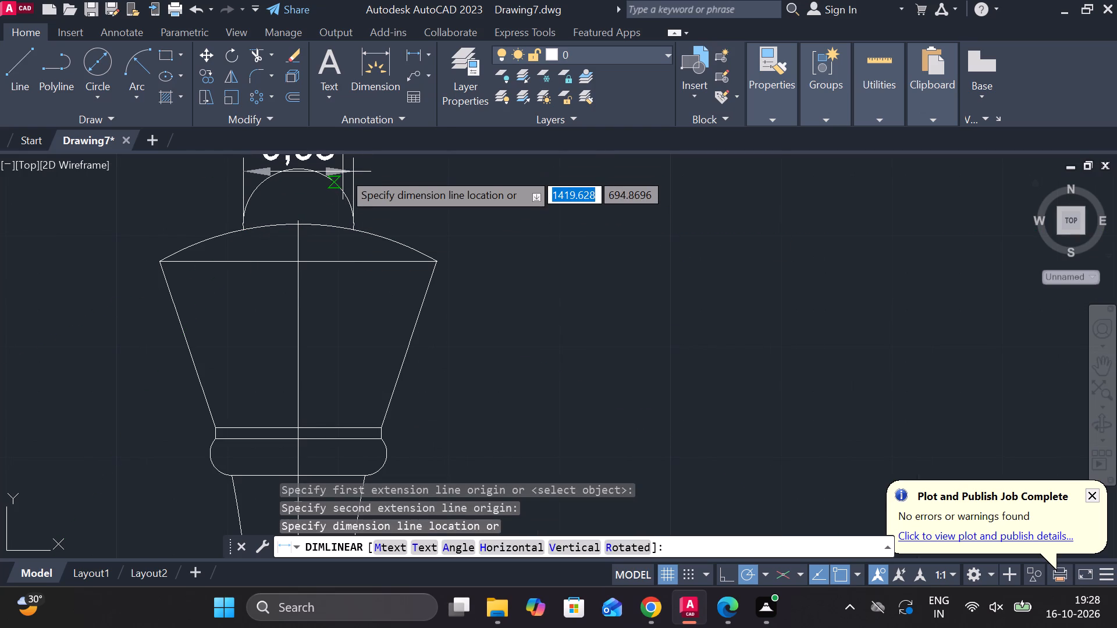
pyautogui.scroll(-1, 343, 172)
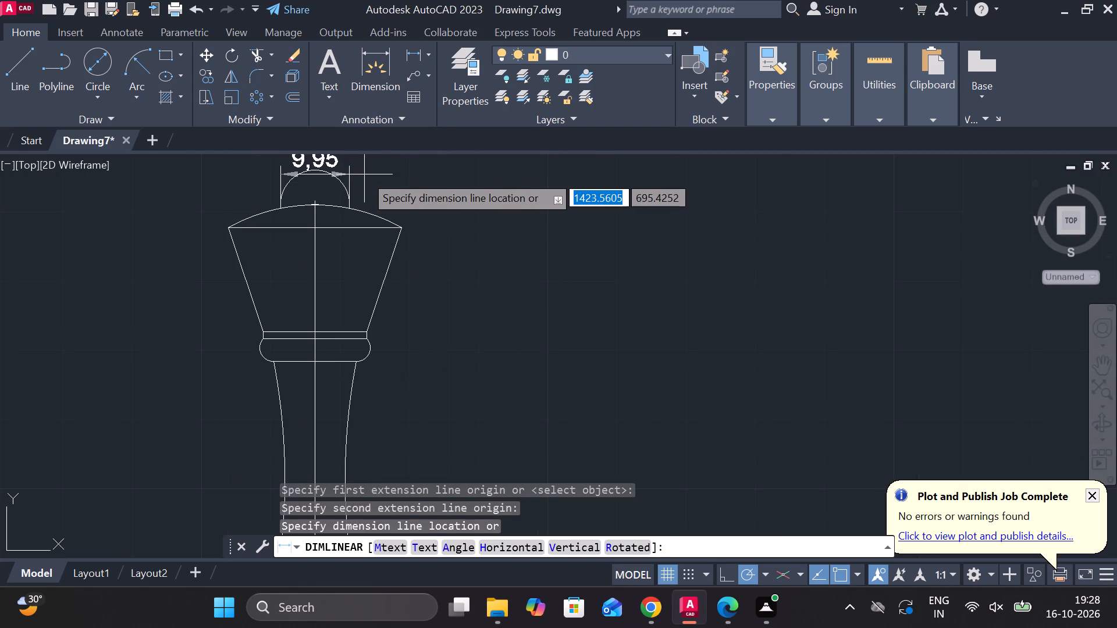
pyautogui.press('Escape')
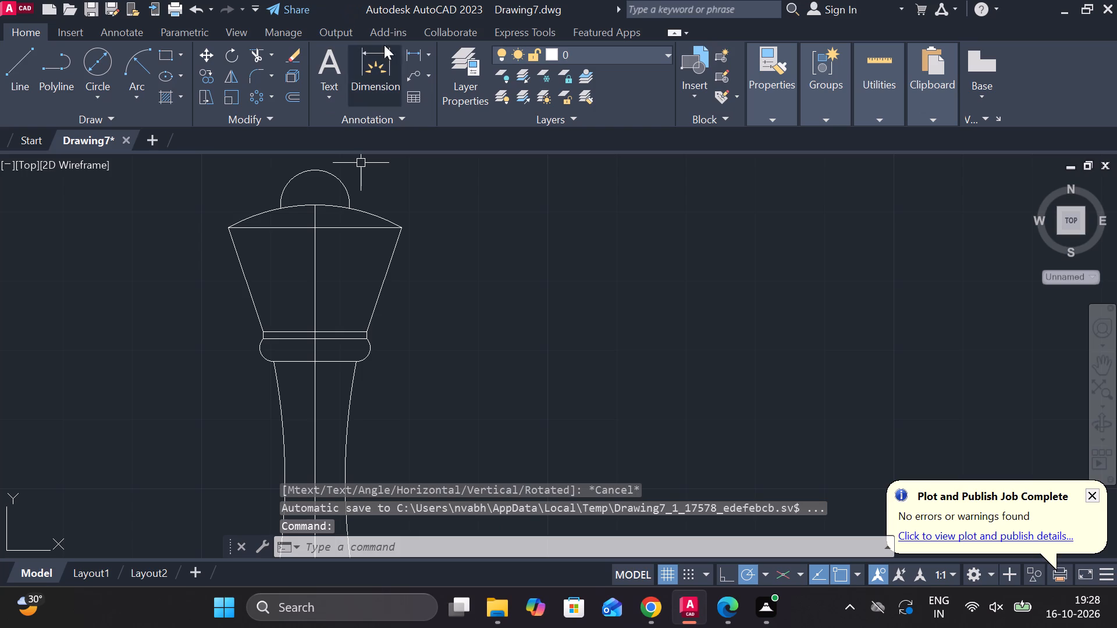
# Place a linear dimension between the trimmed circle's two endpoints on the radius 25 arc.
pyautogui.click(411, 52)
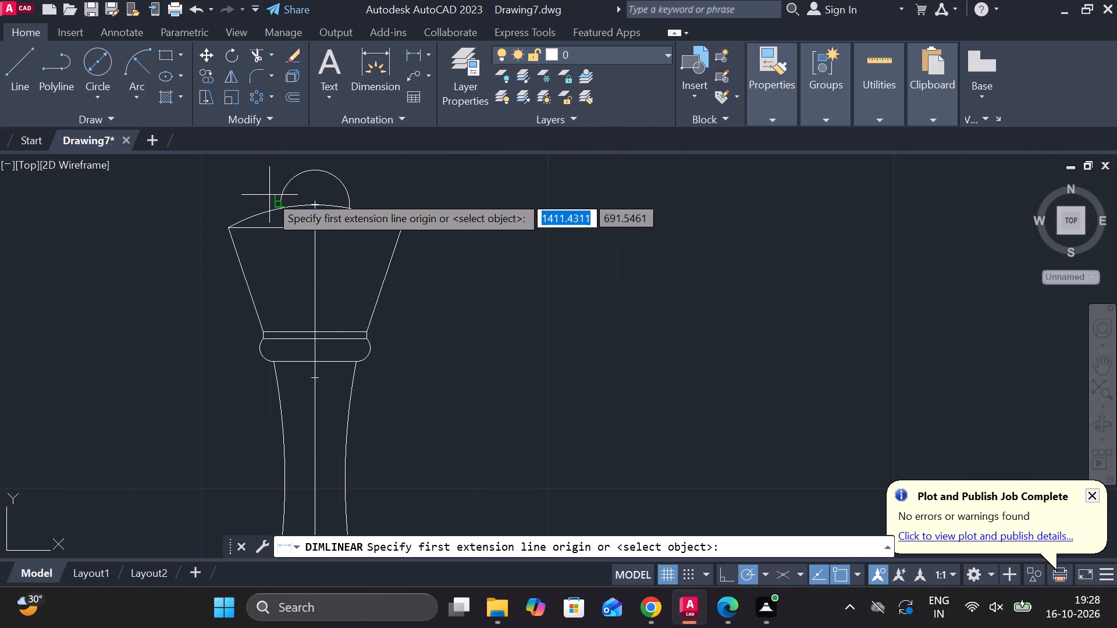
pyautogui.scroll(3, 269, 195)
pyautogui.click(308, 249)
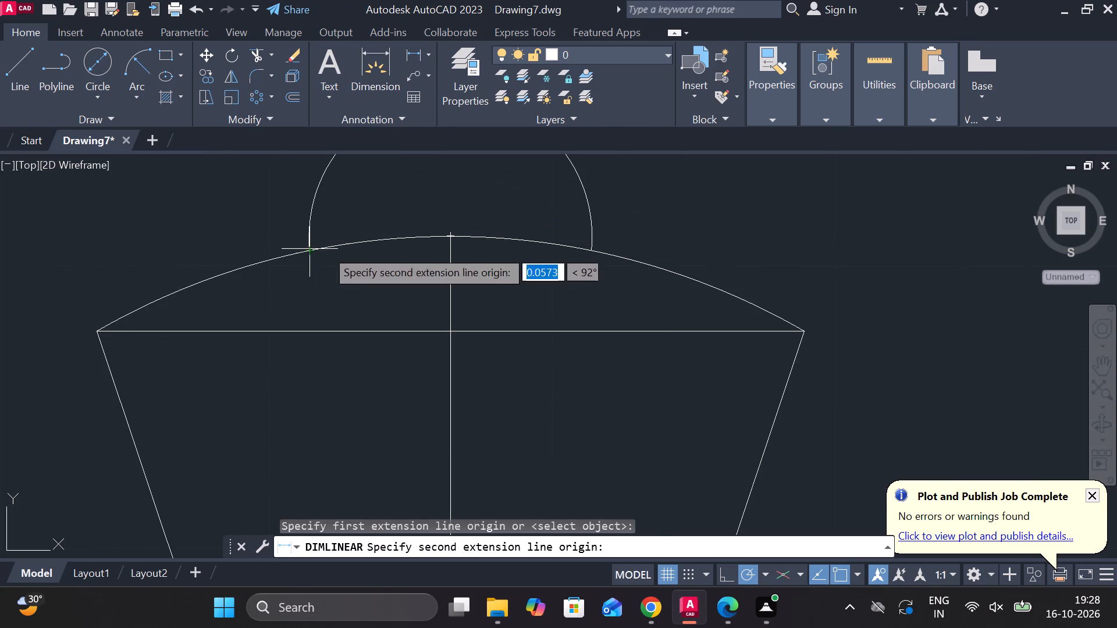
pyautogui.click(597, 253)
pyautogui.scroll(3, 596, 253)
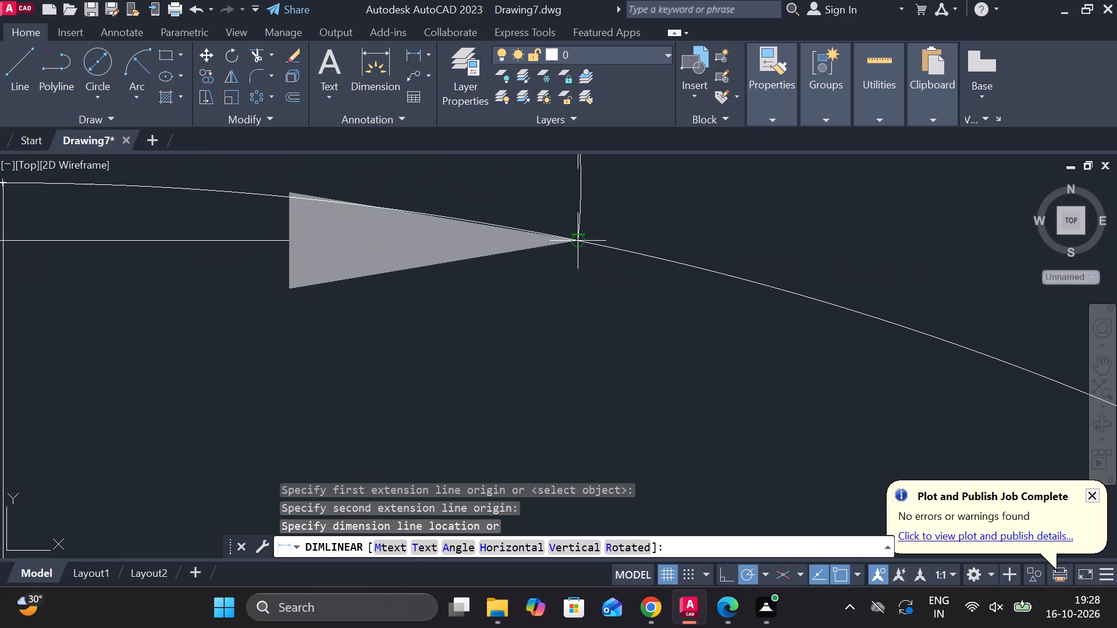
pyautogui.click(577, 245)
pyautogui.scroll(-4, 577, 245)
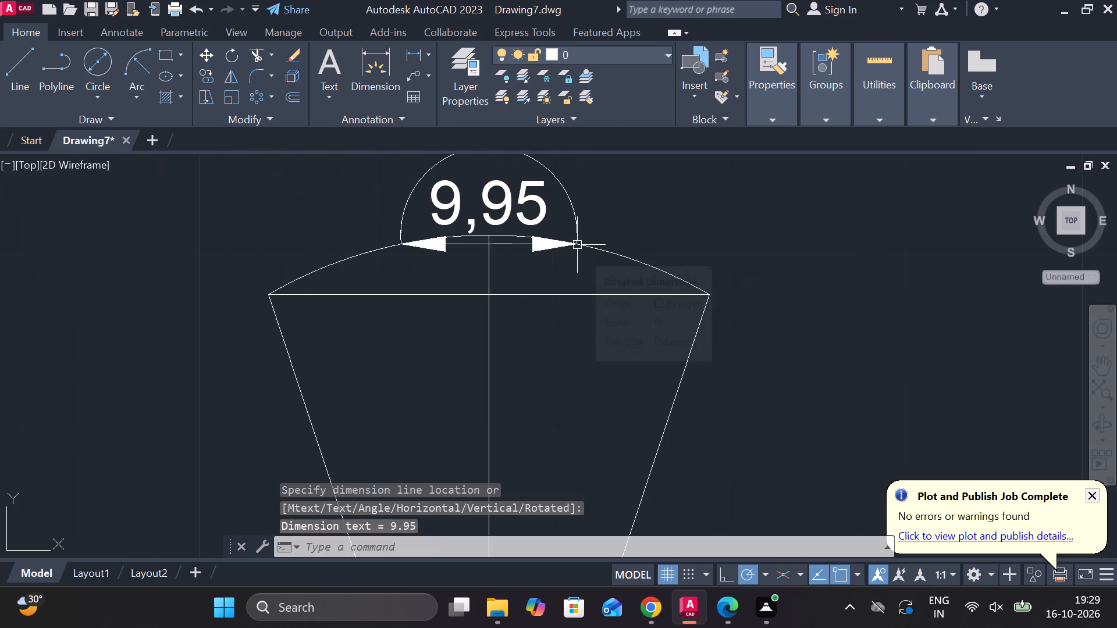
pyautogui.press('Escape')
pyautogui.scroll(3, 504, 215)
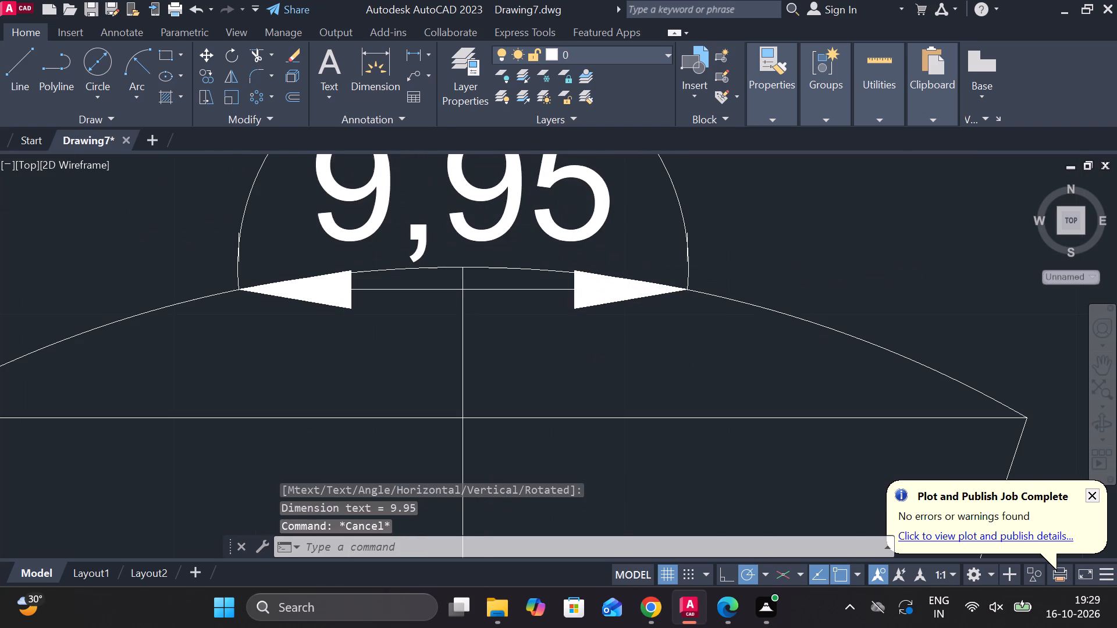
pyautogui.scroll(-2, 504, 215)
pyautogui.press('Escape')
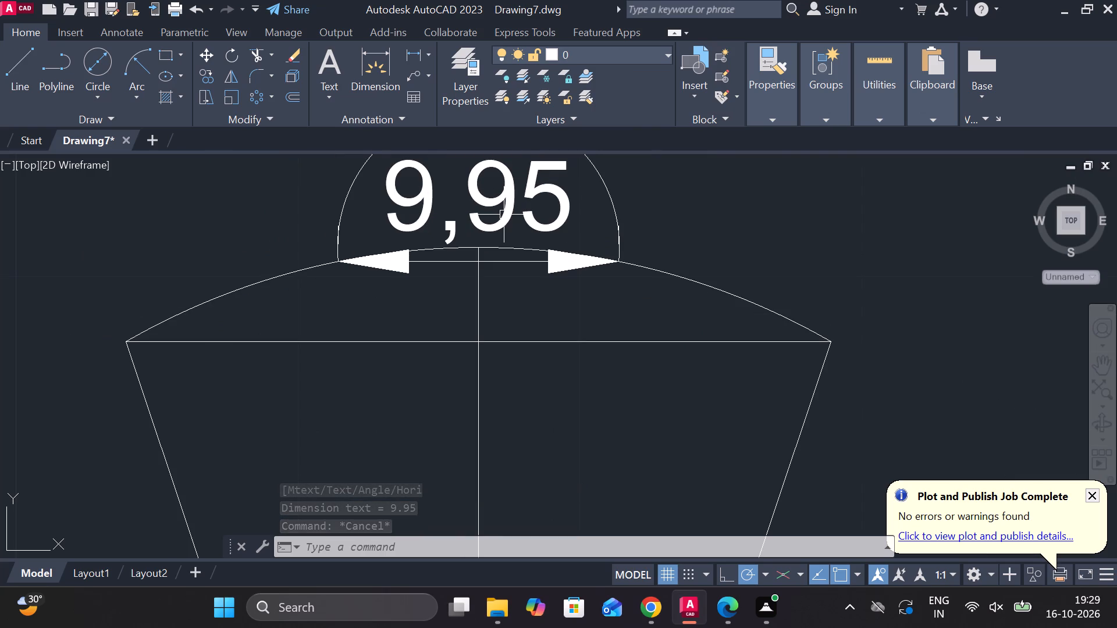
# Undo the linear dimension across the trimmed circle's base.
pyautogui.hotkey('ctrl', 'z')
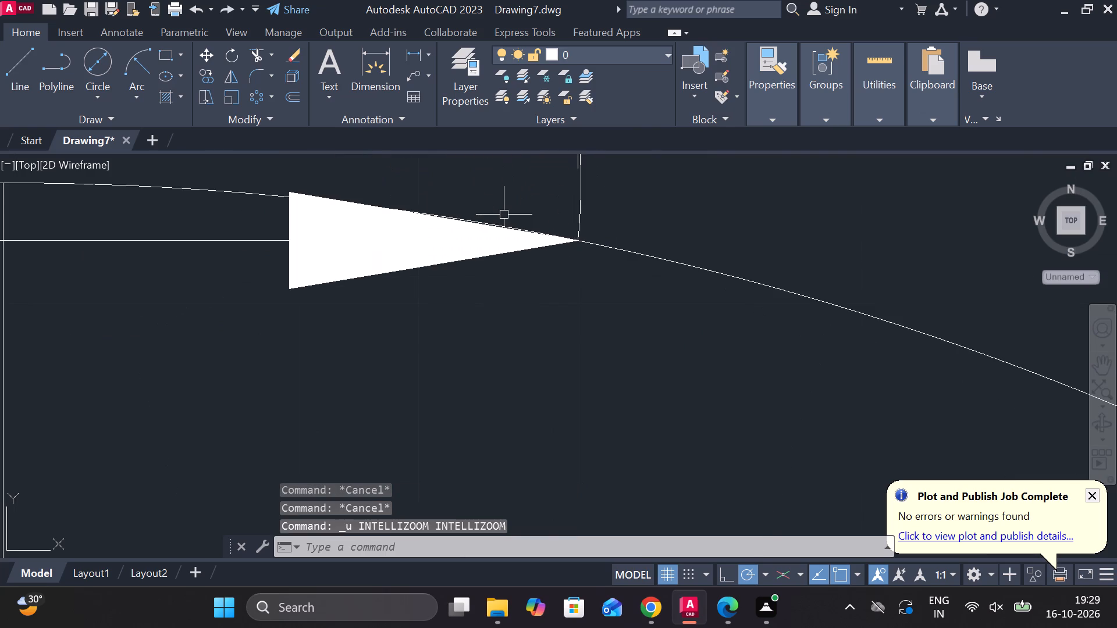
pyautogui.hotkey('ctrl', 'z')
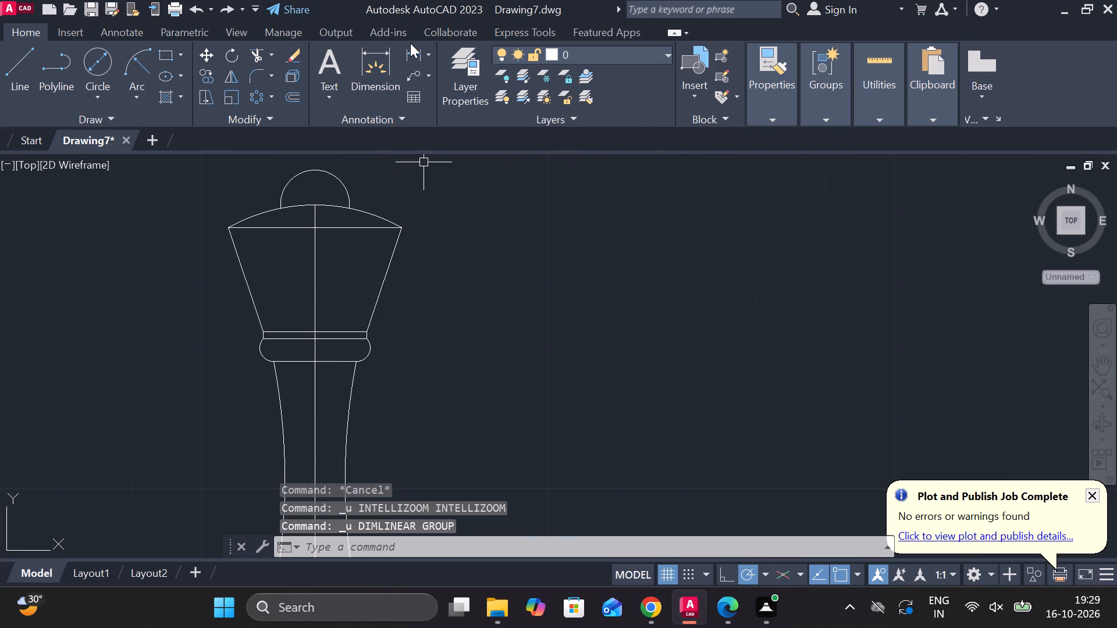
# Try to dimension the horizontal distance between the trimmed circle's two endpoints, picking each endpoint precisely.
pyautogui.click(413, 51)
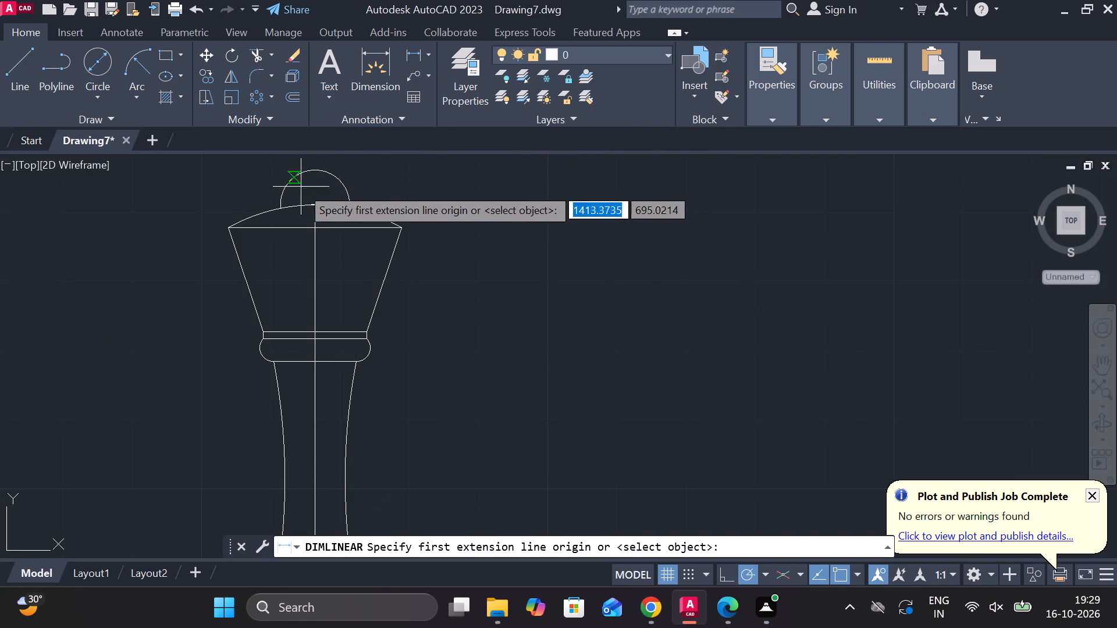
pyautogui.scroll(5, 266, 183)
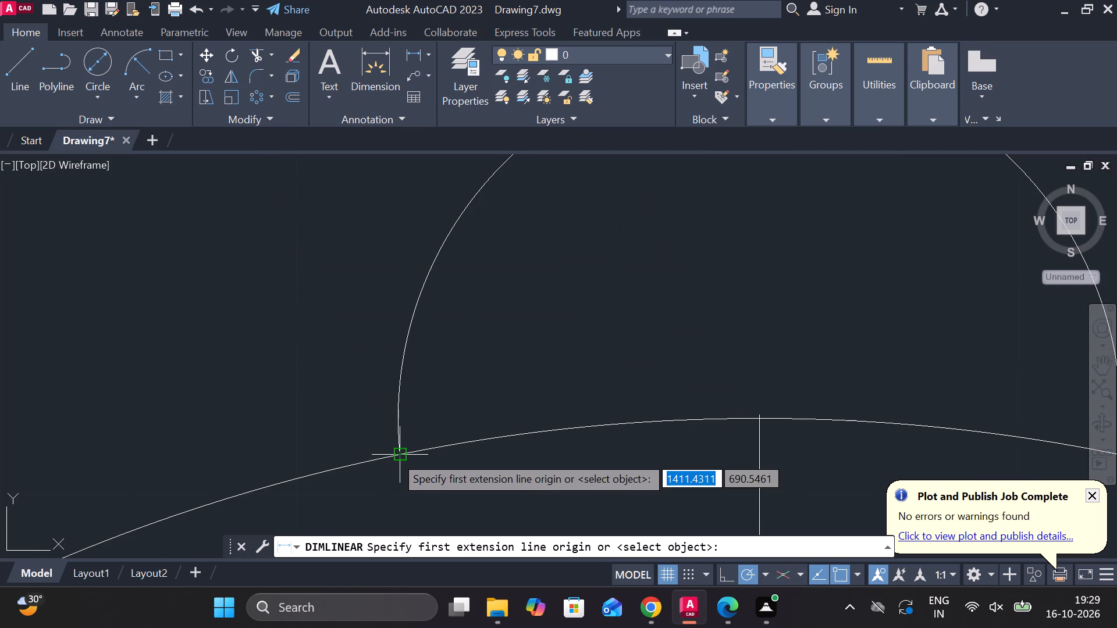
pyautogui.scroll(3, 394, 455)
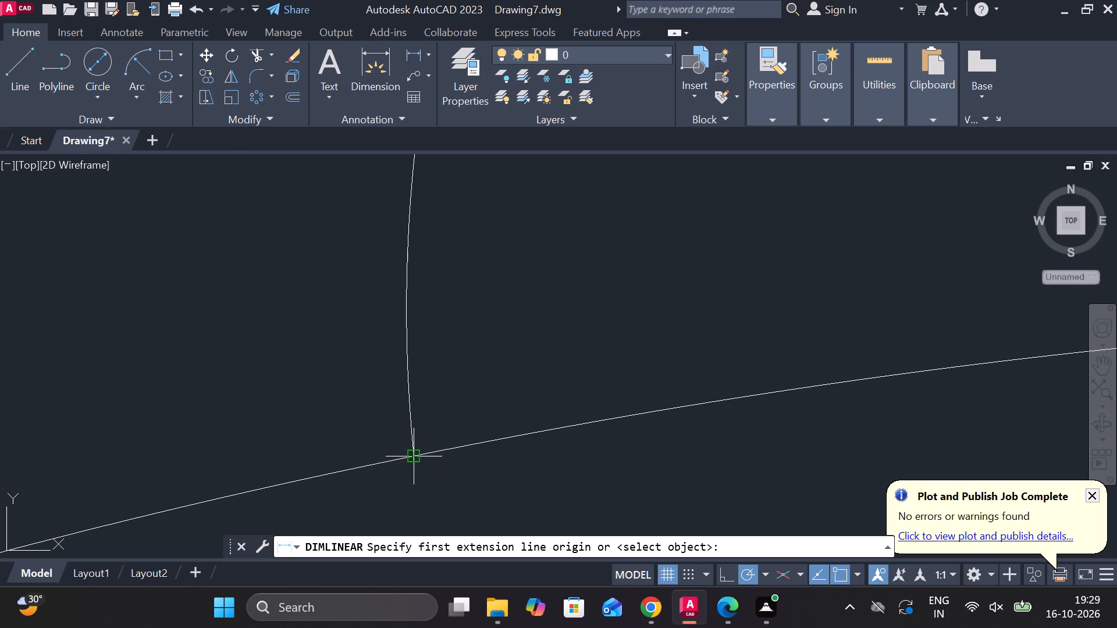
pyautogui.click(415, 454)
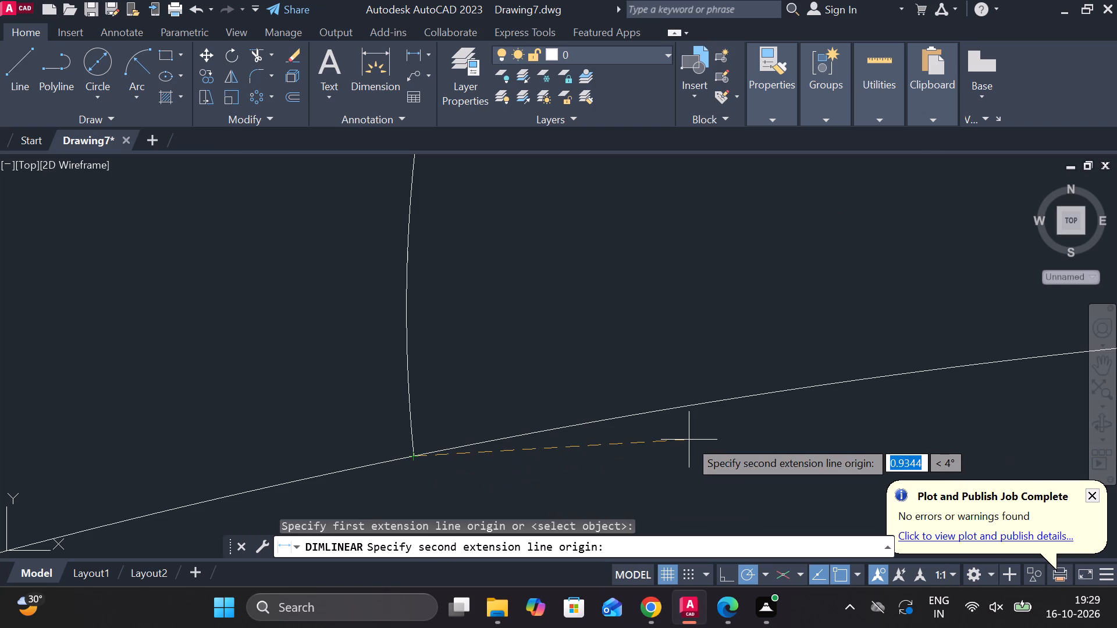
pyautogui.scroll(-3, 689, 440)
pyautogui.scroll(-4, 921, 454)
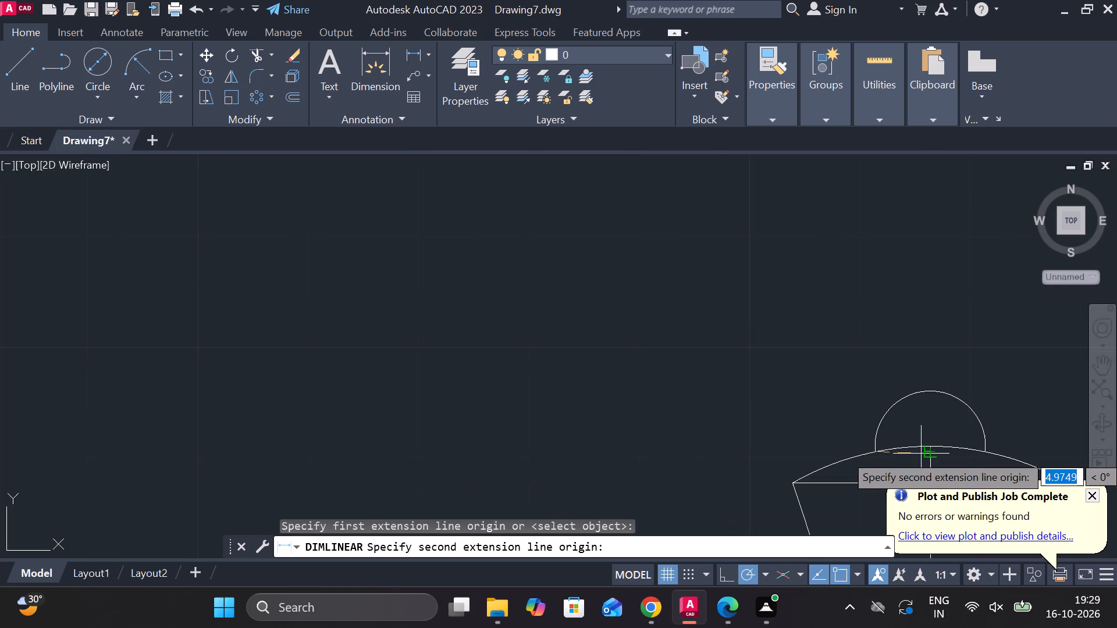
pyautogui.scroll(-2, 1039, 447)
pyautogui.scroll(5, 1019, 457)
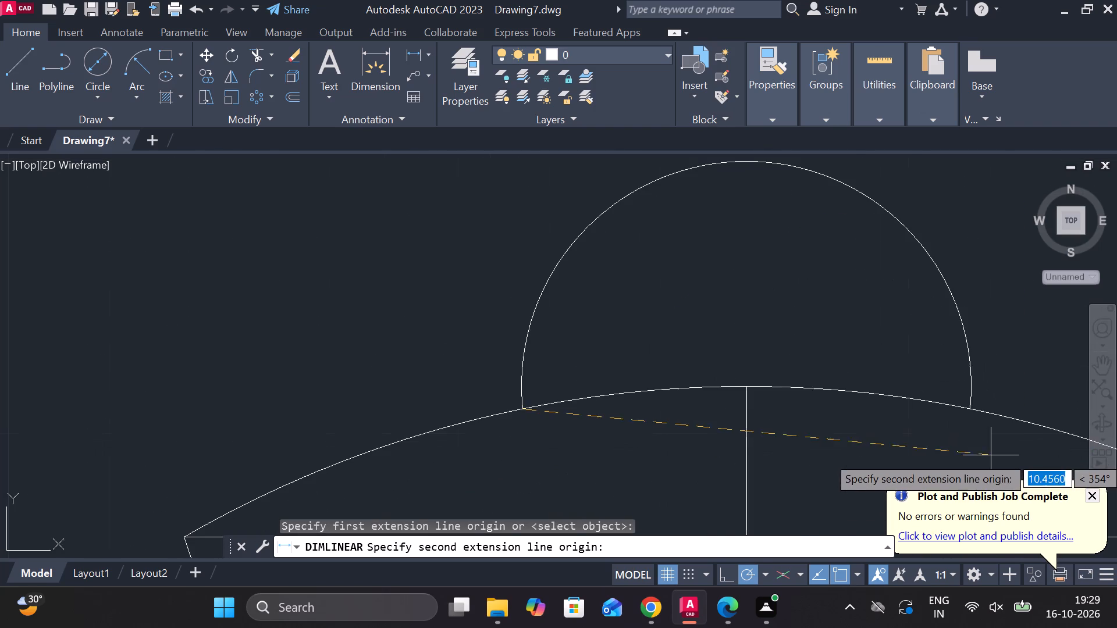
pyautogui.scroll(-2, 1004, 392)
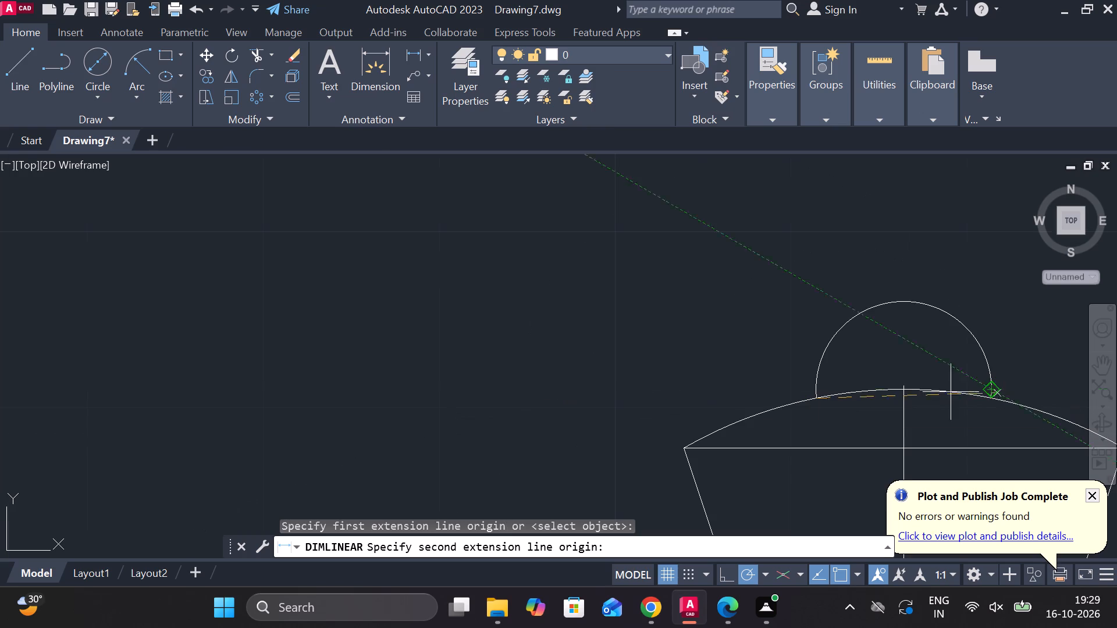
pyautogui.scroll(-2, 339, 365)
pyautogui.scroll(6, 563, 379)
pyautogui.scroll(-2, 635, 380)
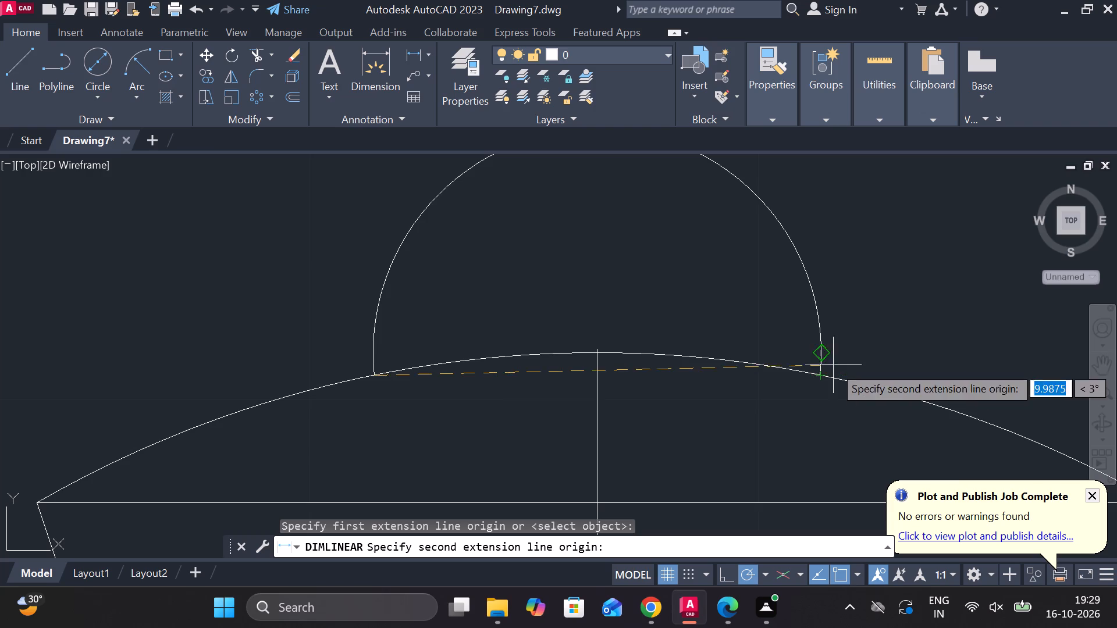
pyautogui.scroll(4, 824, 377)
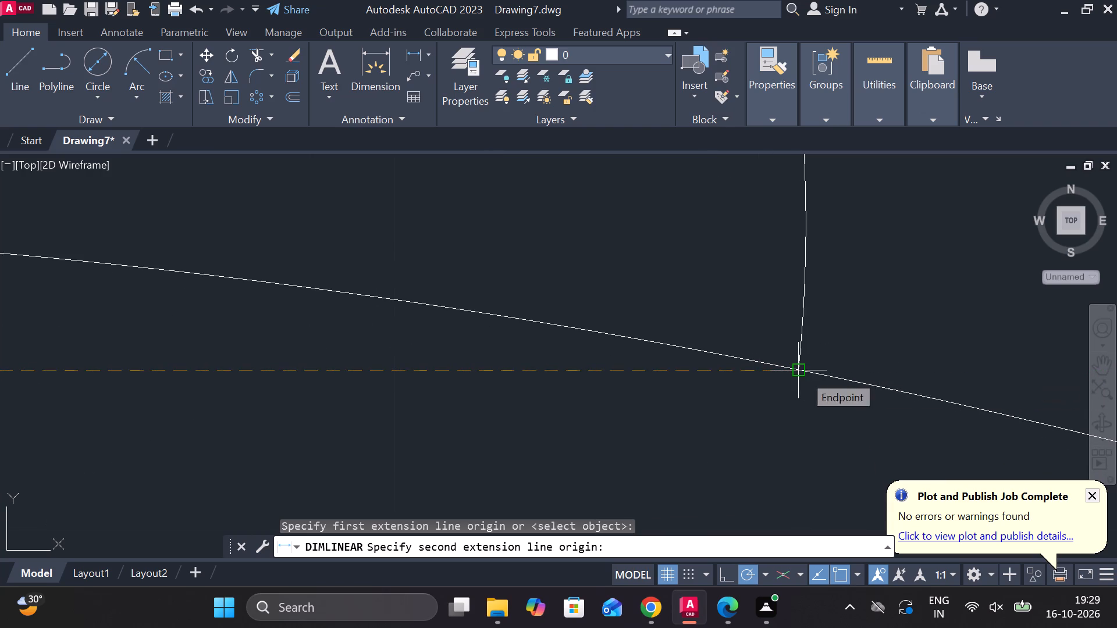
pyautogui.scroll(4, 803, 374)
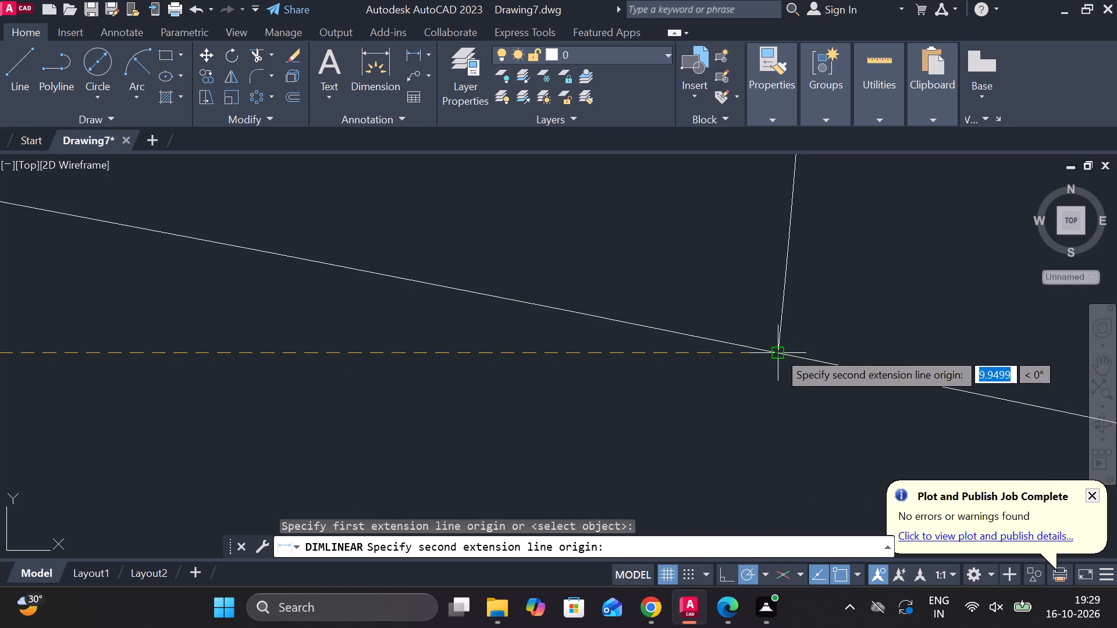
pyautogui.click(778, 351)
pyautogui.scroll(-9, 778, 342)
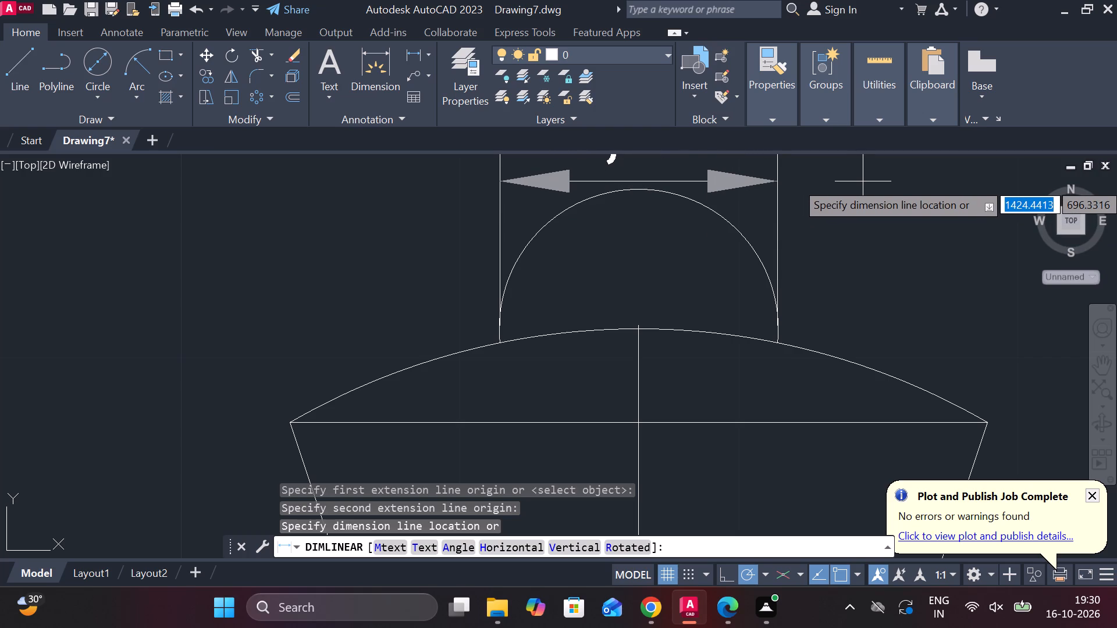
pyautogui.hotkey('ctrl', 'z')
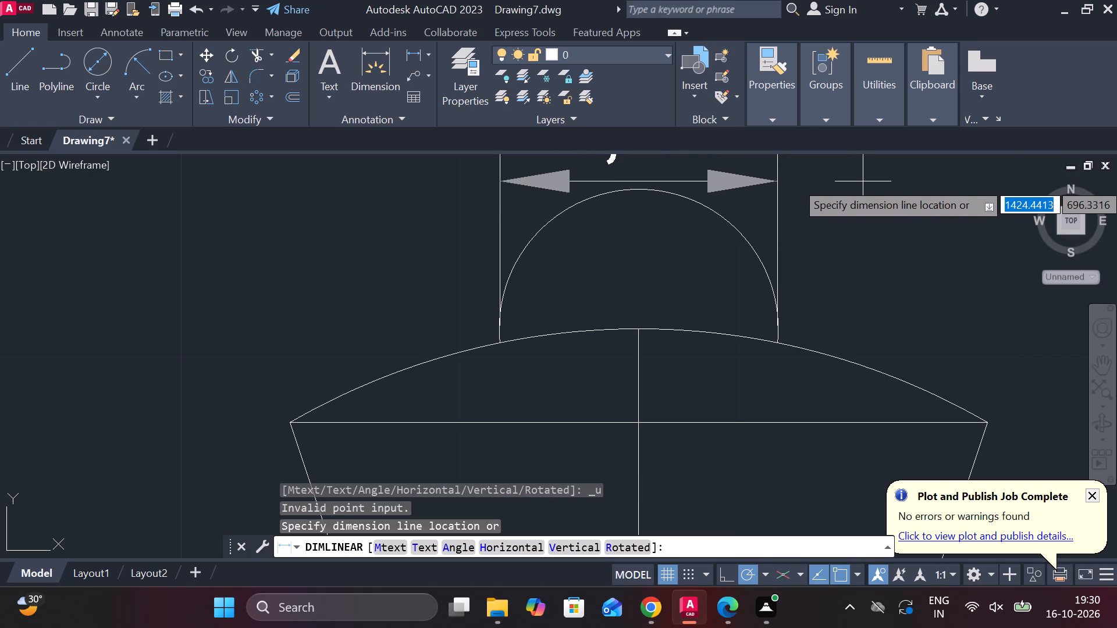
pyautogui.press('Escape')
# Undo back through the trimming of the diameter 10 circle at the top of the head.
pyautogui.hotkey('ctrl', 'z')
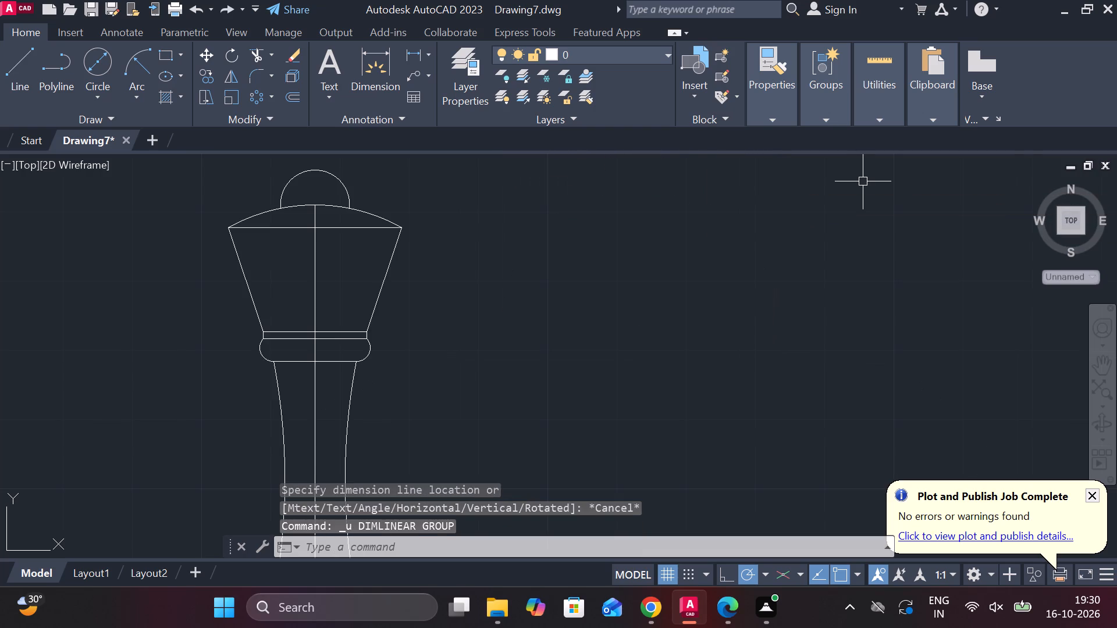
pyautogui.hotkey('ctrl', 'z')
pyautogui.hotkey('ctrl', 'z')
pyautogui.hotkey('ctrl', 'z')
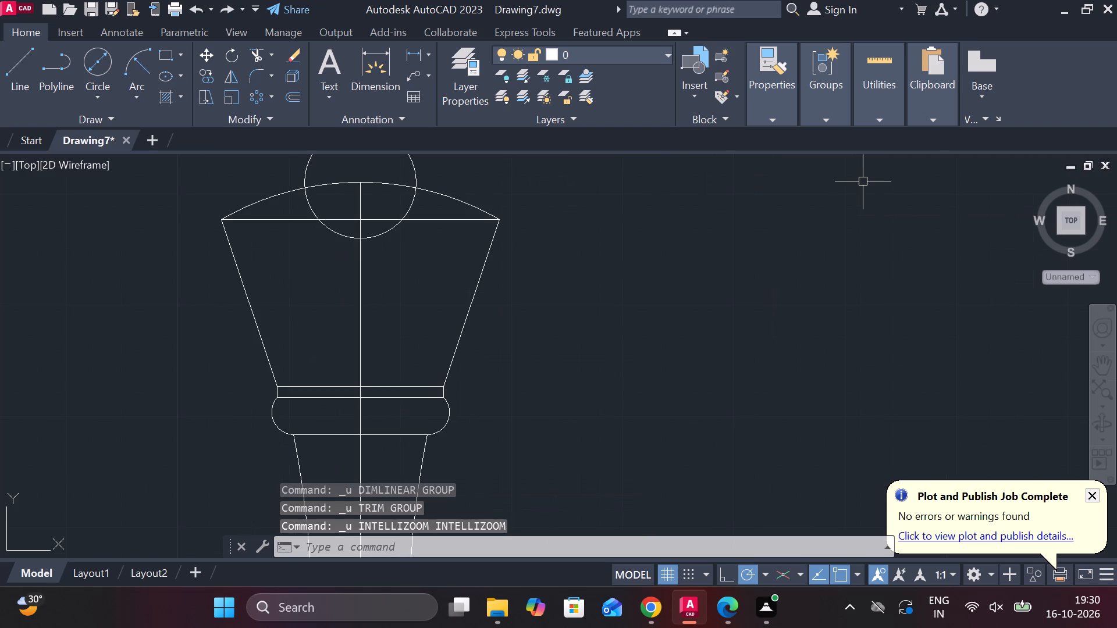
# Undo the creation of the diameter 10 circle at the top of the head.
pyautogui.hotkey('ctrl', 'z')
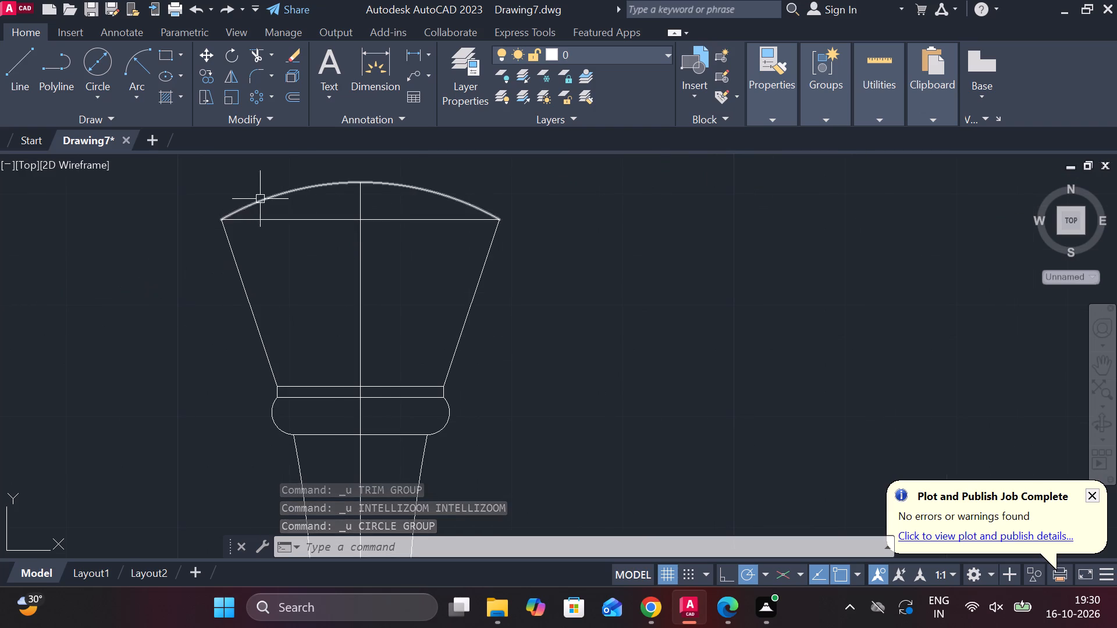
# Draw a horizontal line from the dome's apex 5 units to the right, and back 10 units to the left.
pyautogui.scroll(1, 268, 166)
pyautogui.scroll(-3, 268, 169)
pyautogui.scroll(-2, 463, 284)
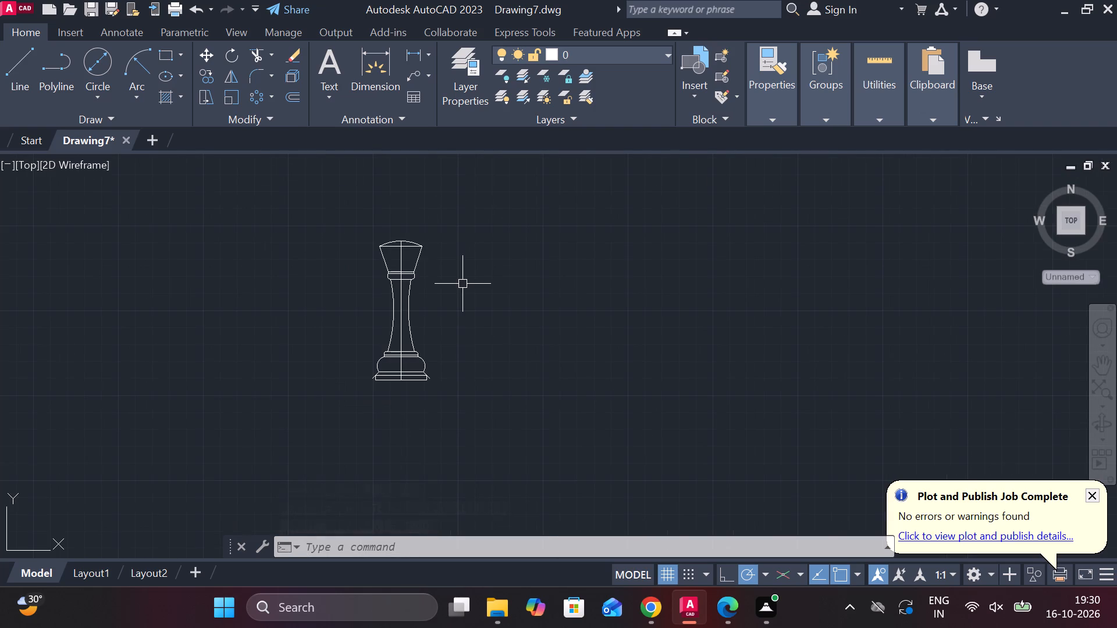
pyautogui.scroll(4, 386, 237)
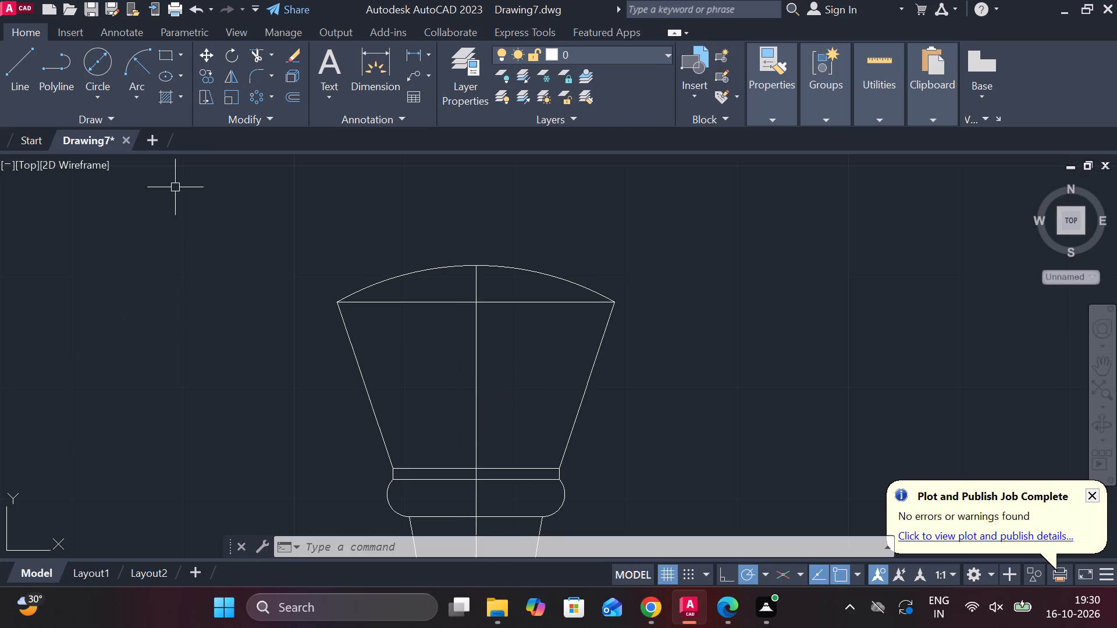
pyautogui.click(258, 59)
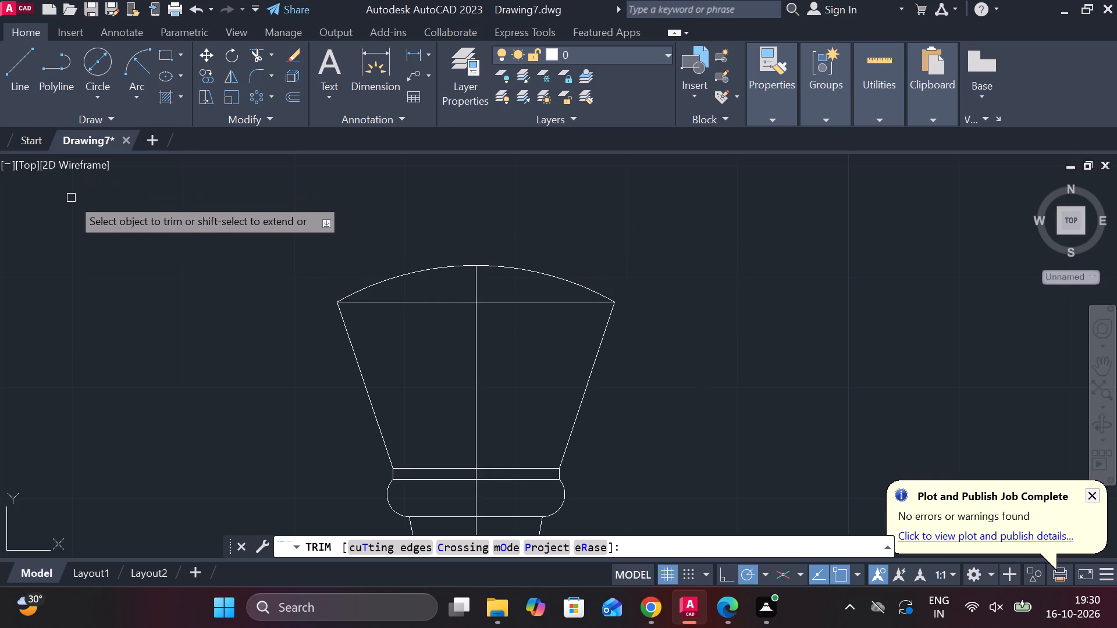
pyautogui.press('Escape')
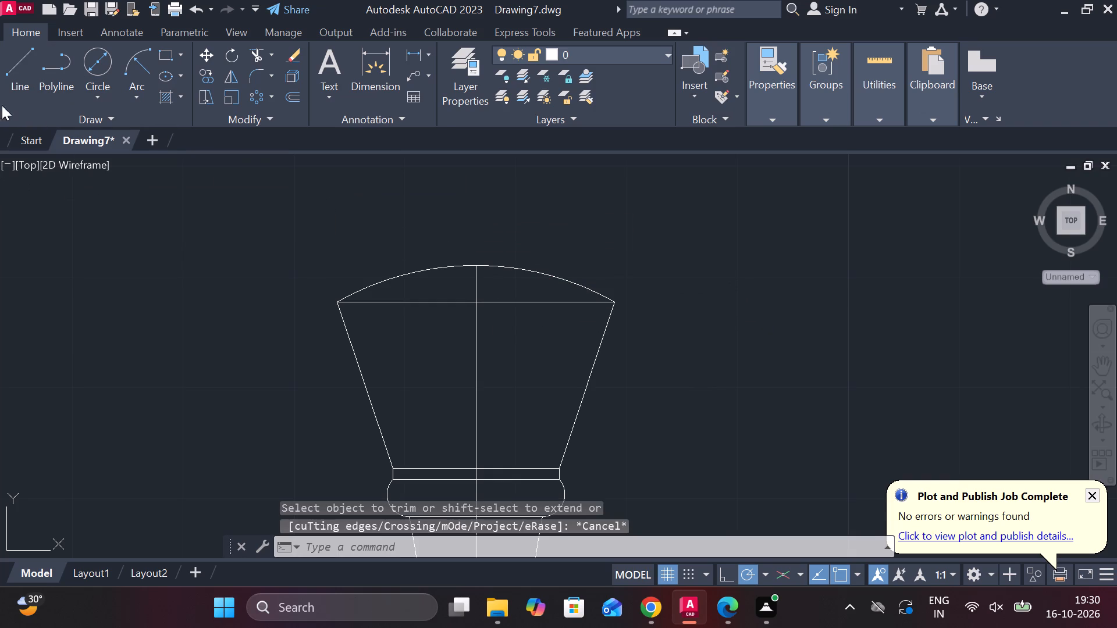
pyautogui.click(20, 69)
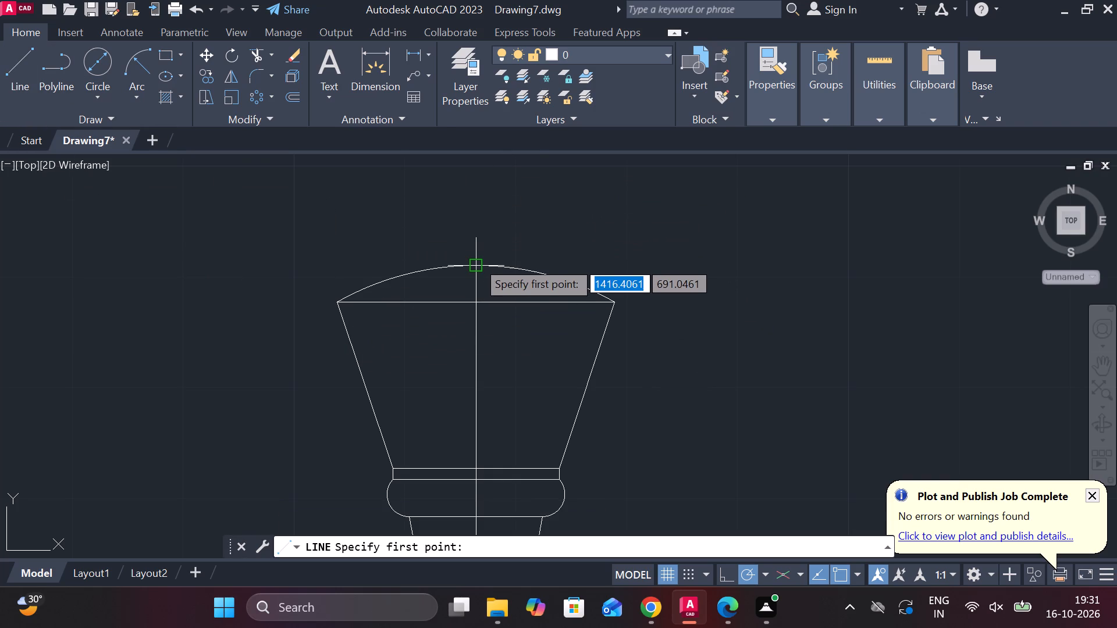
pyautogui.click(476, 265)
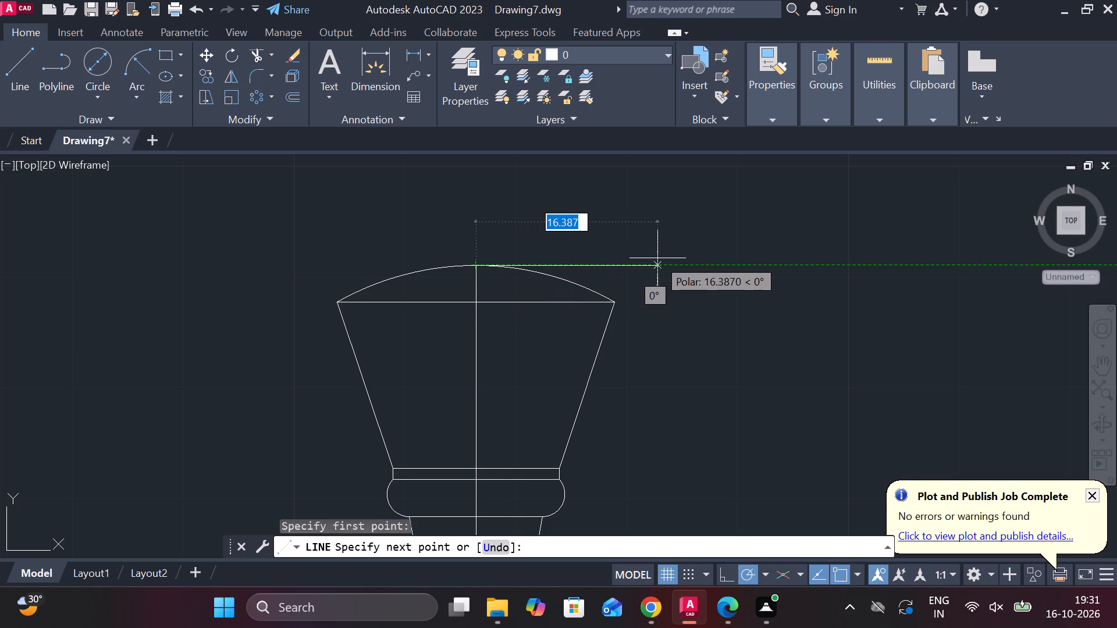
pyautogui.press('5')
pyautogui.press('Return')
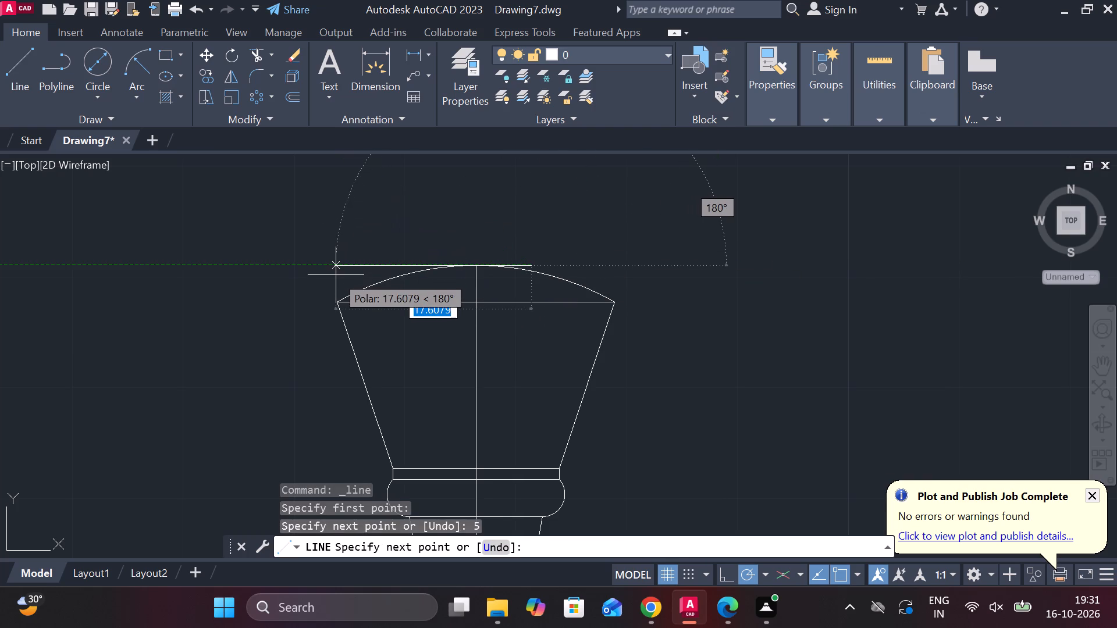
pyautogui.press('1')
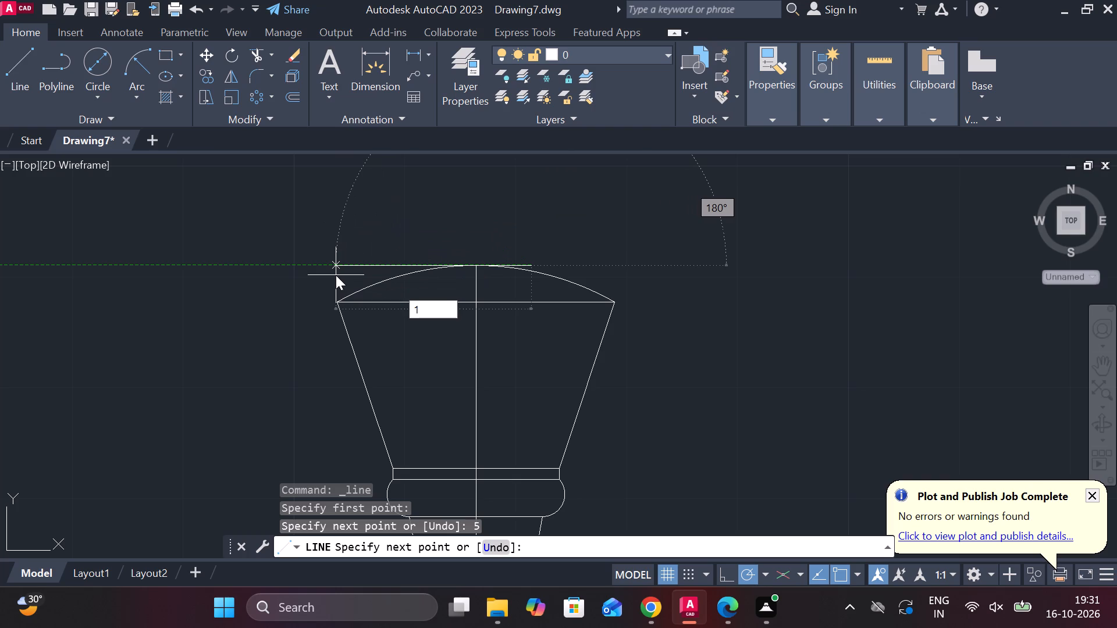
pyautogui.press('0')
pyautogui.press('Return')
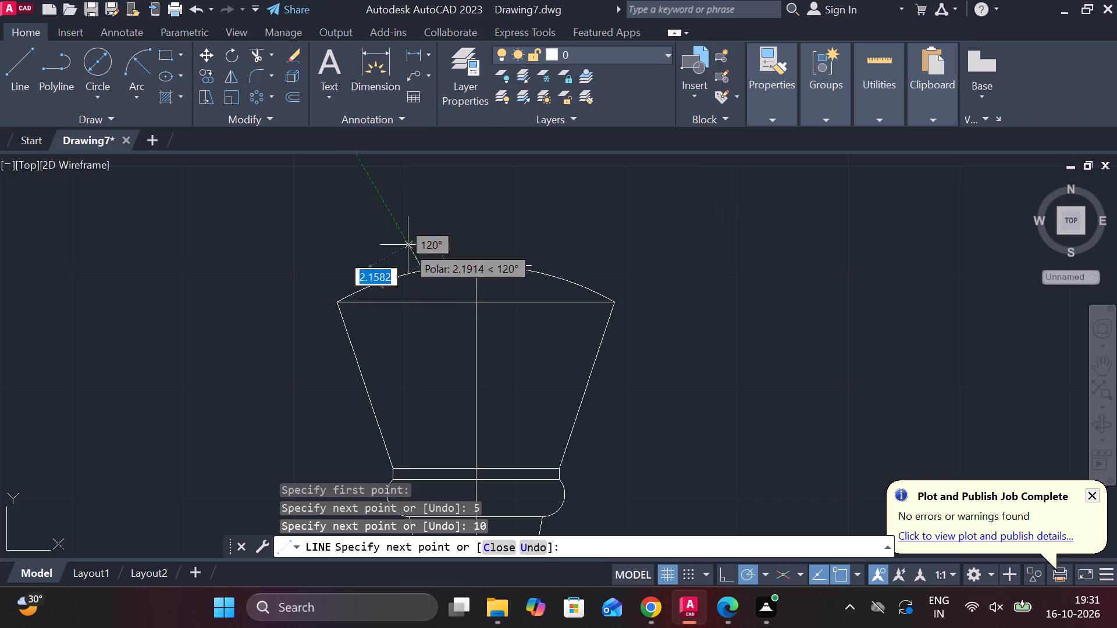
pyautogui.press('Escape')
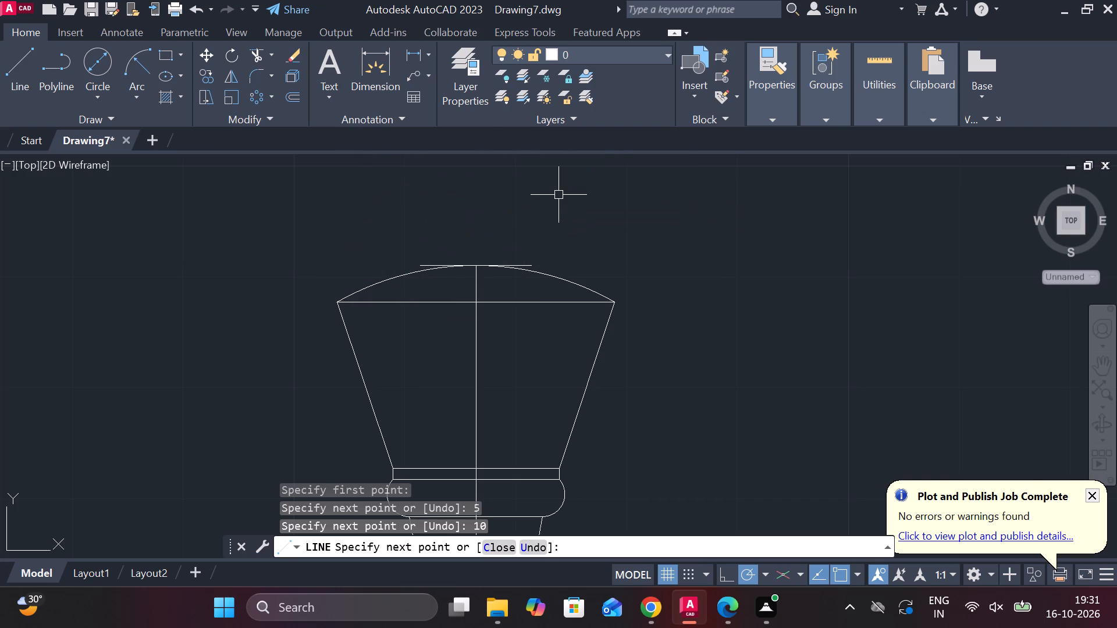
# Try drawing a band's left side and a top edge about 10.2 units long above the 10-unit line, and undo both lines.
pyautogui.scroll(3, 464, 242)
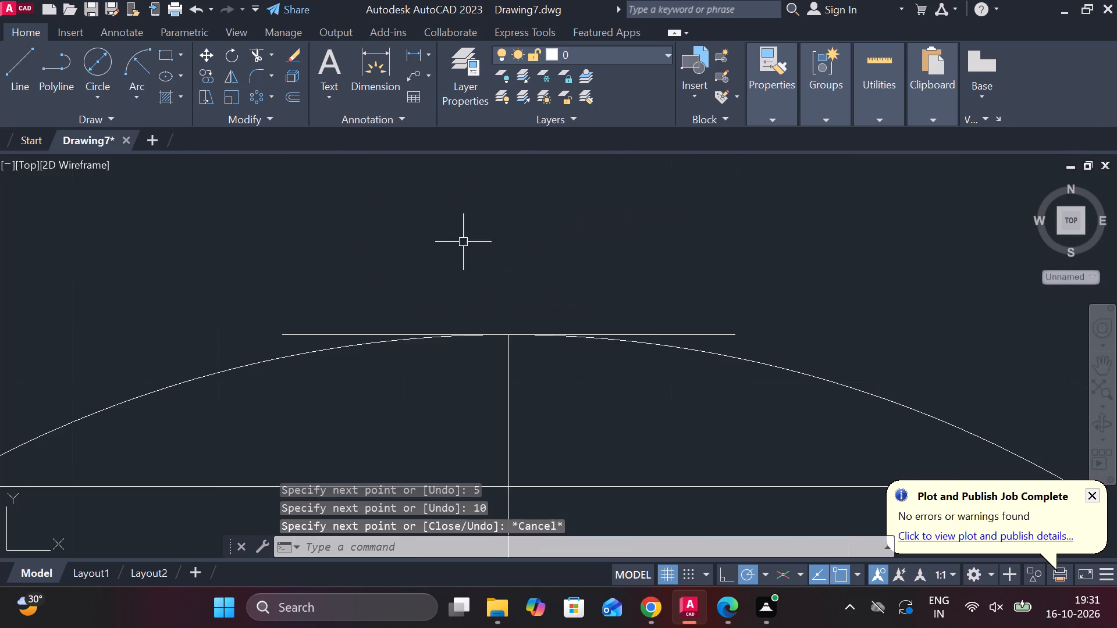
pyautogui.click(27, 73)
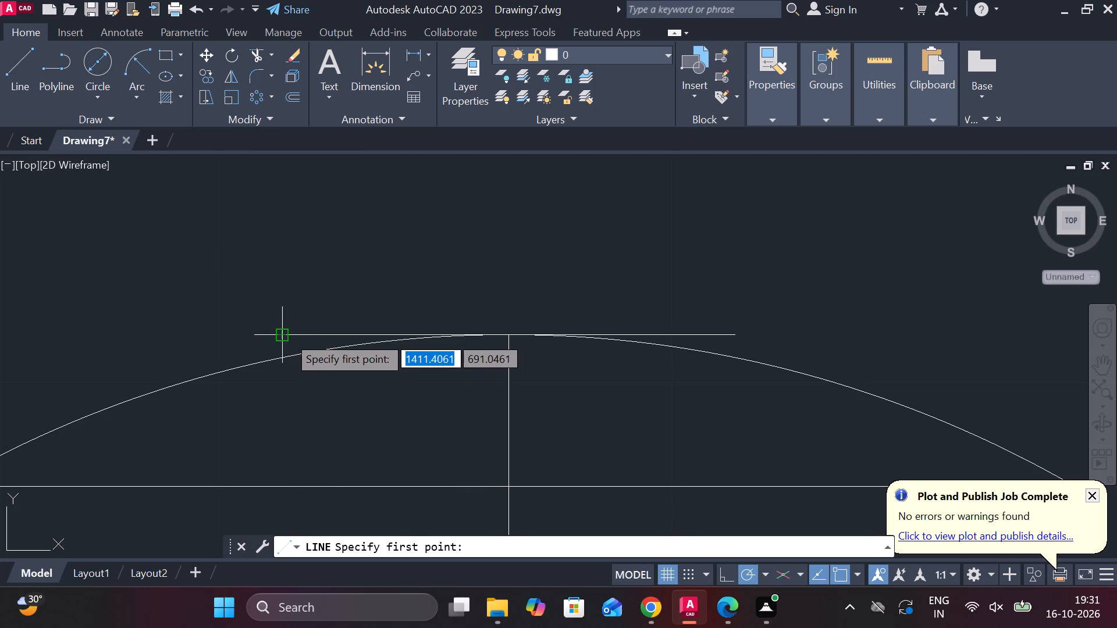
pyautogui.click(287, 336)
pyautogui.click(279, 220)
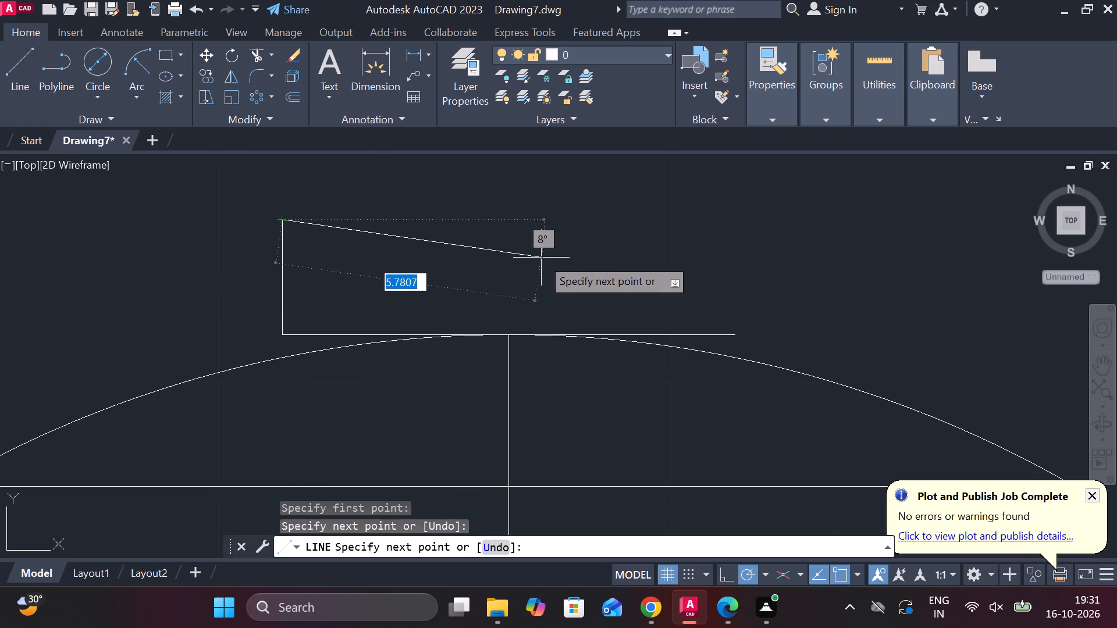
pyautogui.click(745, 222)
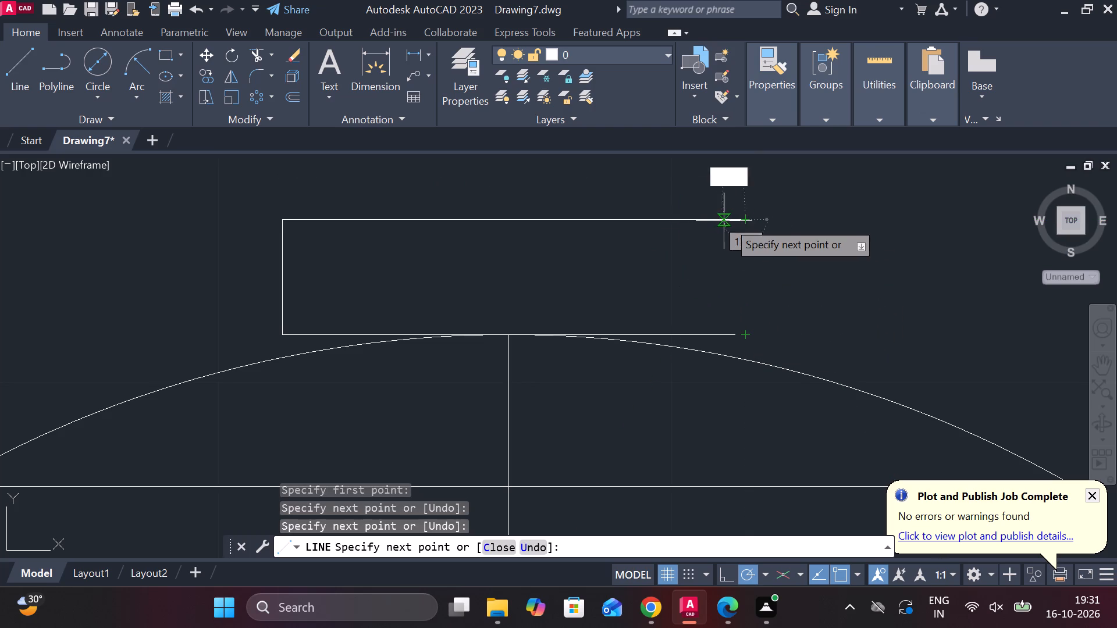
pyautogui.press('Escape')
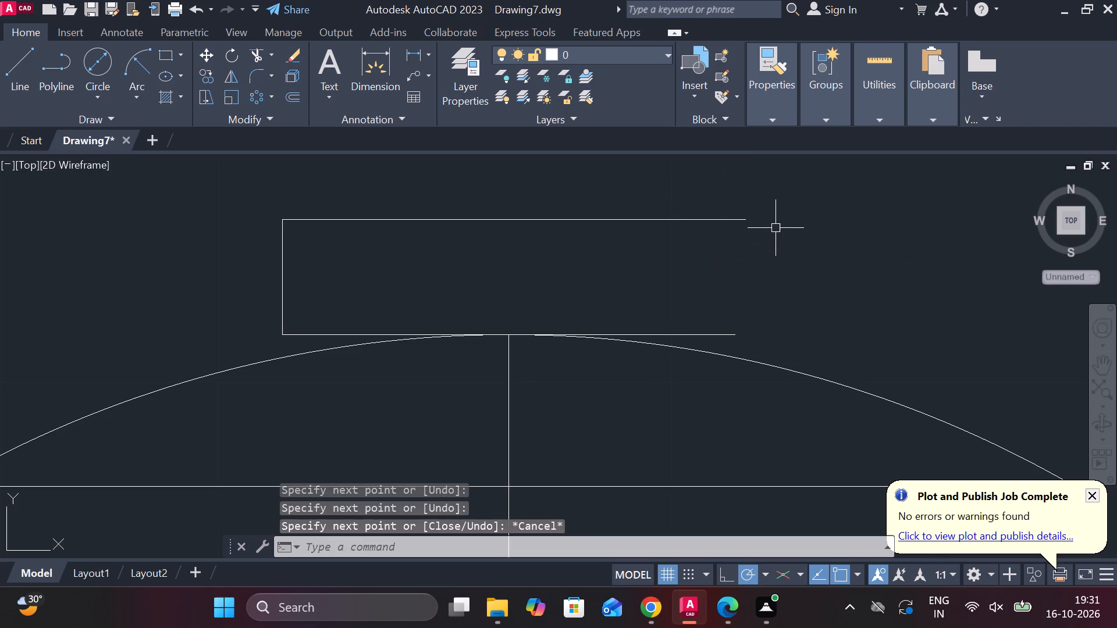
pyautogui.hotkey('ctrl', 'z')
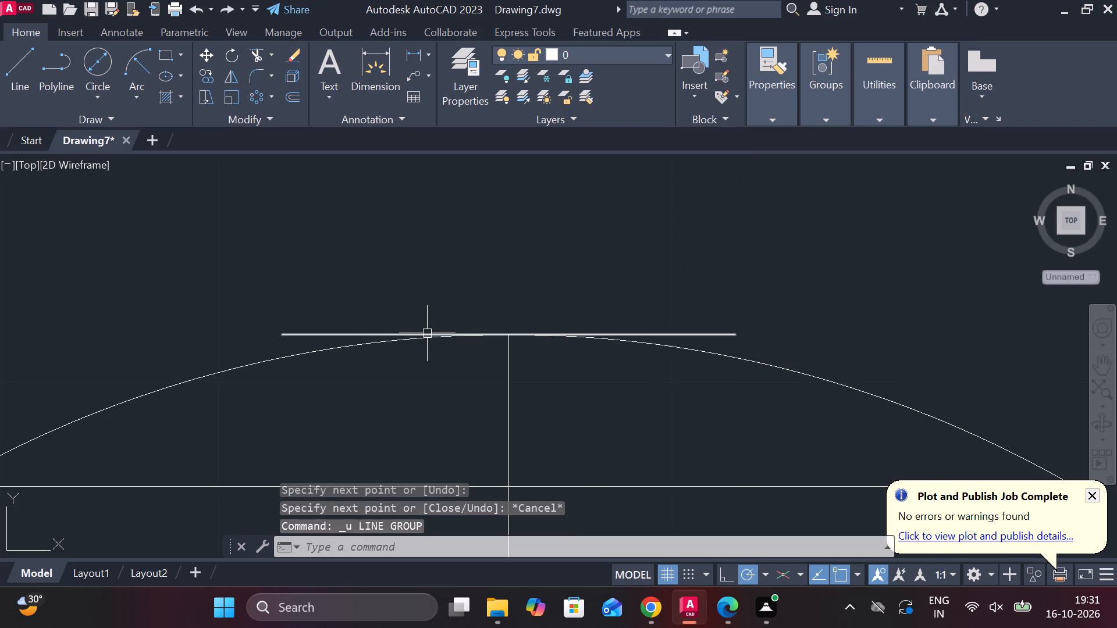
# Copy the 10-unit horizontal line 2 units straight up from its midpoint.
pyautogui.click(697, 335)
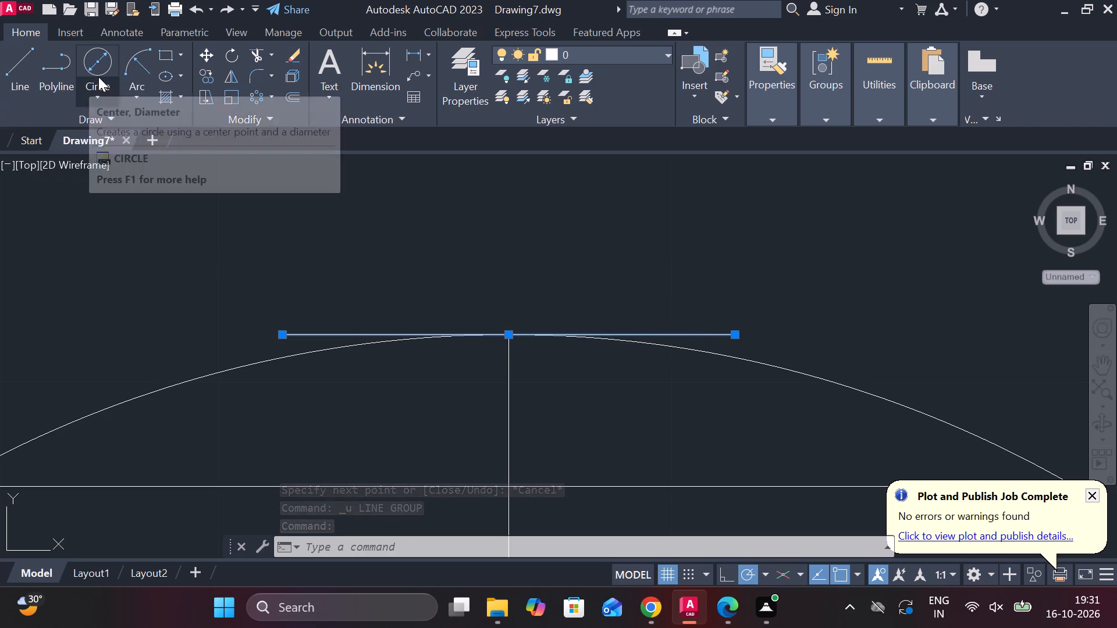
pyautogui.click(202, 76)
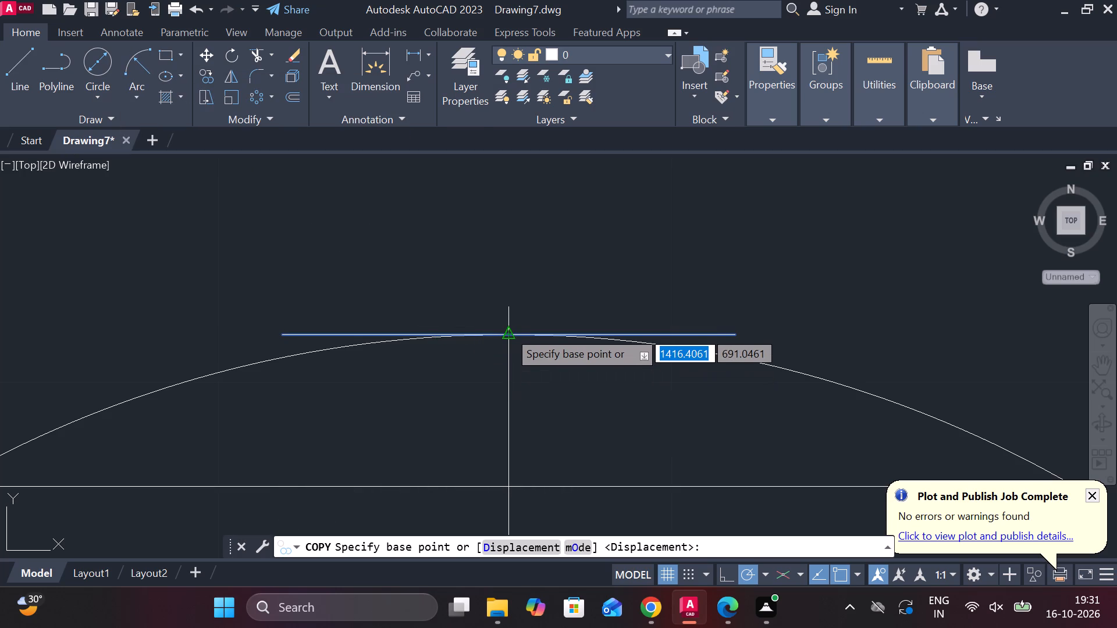
pyautogui.click(508, 336)
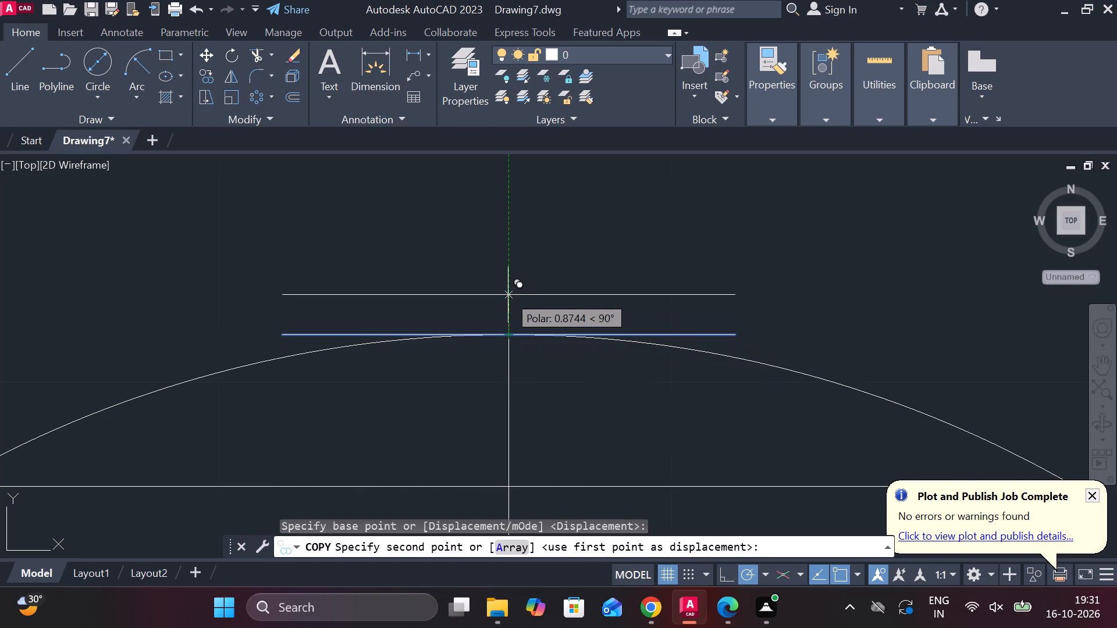
pyautogui.press('2')
pyautogui.press('Return')
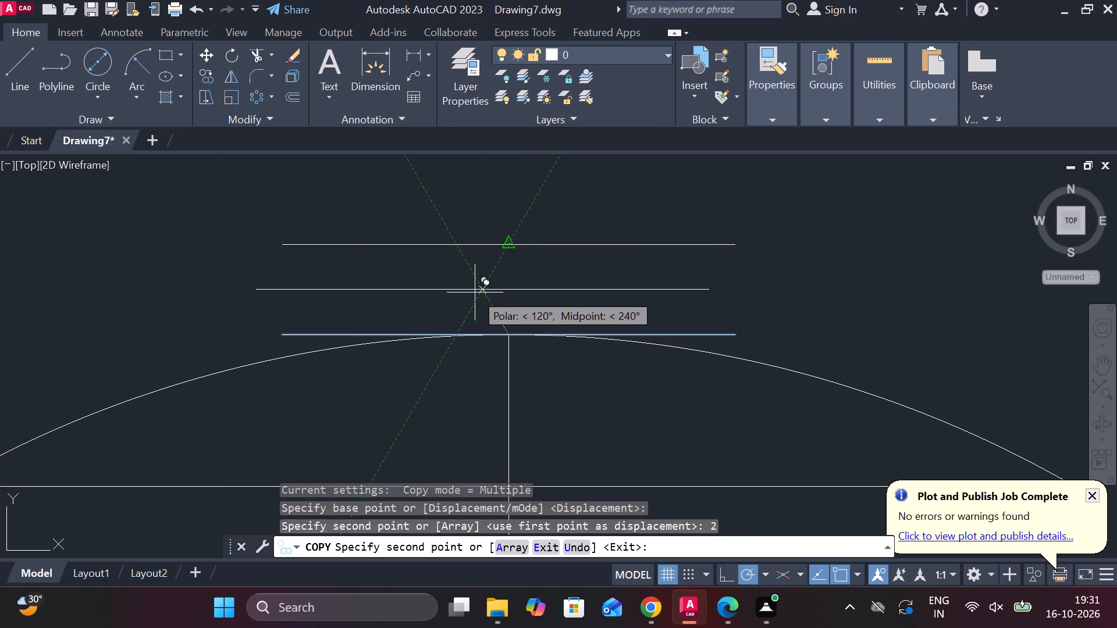
pyautogui.press('Escape')
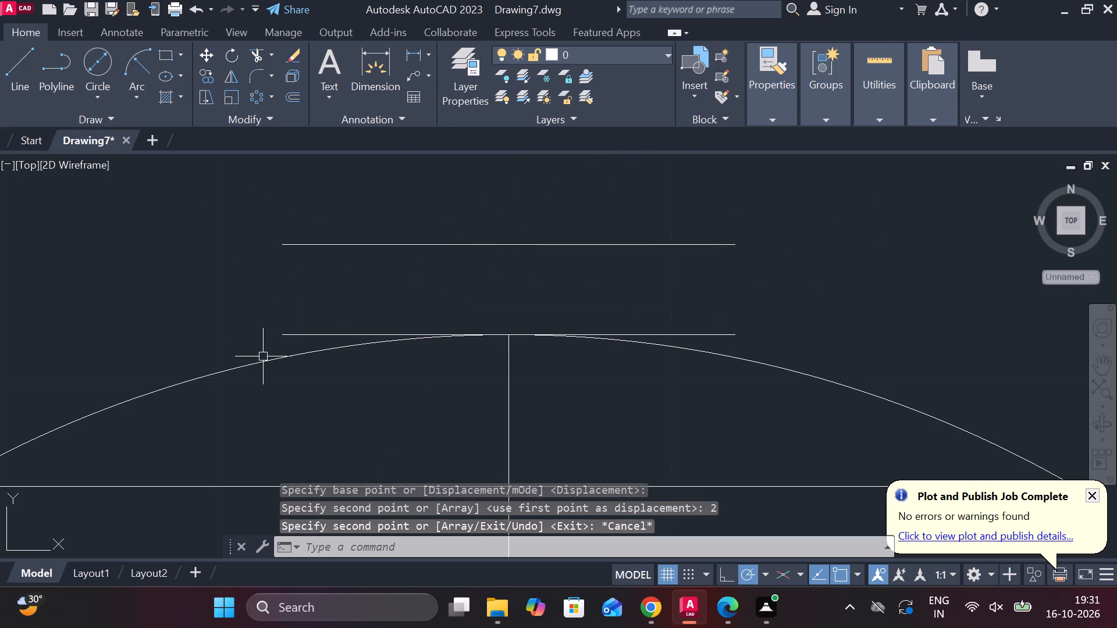
# Close the band above the dome with vertical lines joining the left and right ends of the two horizontal lines.
pyautogui.click(13, 67)
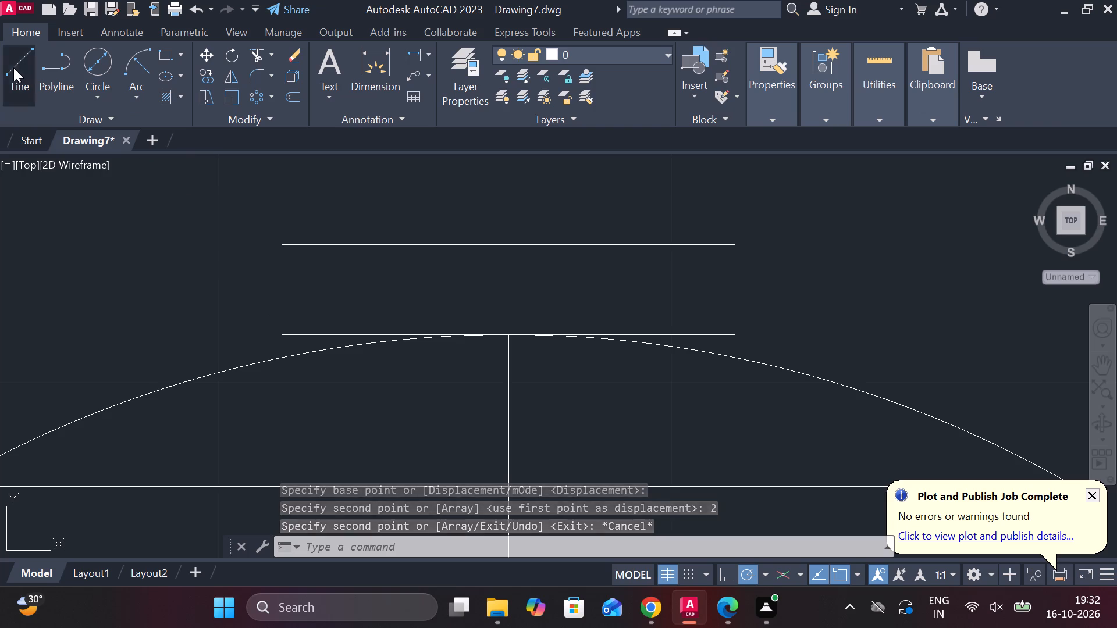
pyautogui.click(284, 334)
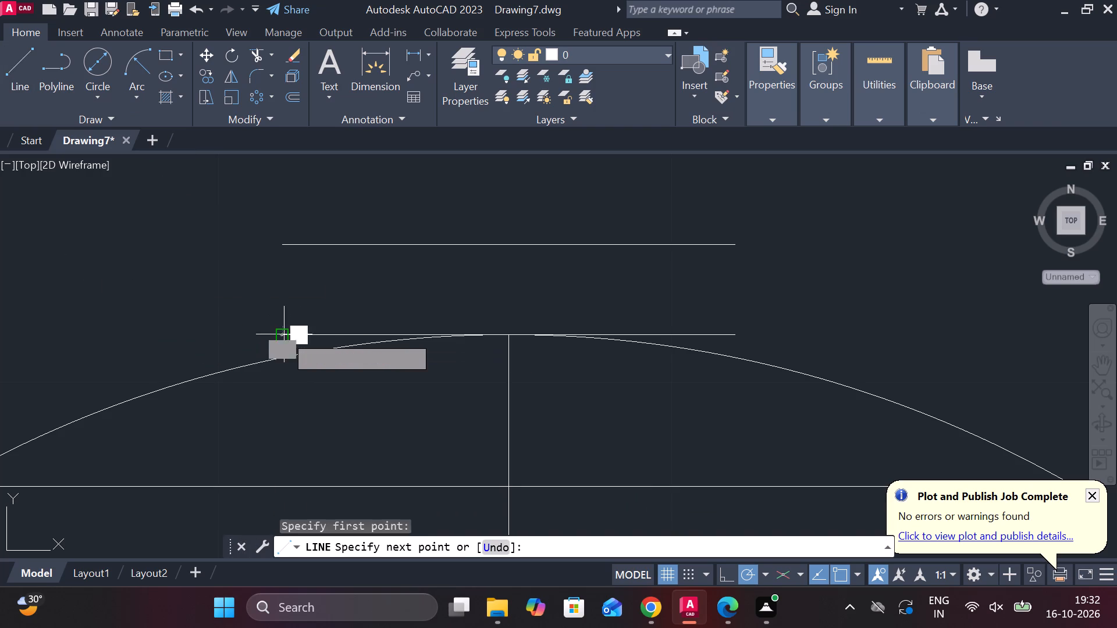
pyautogui.click(283, 248)
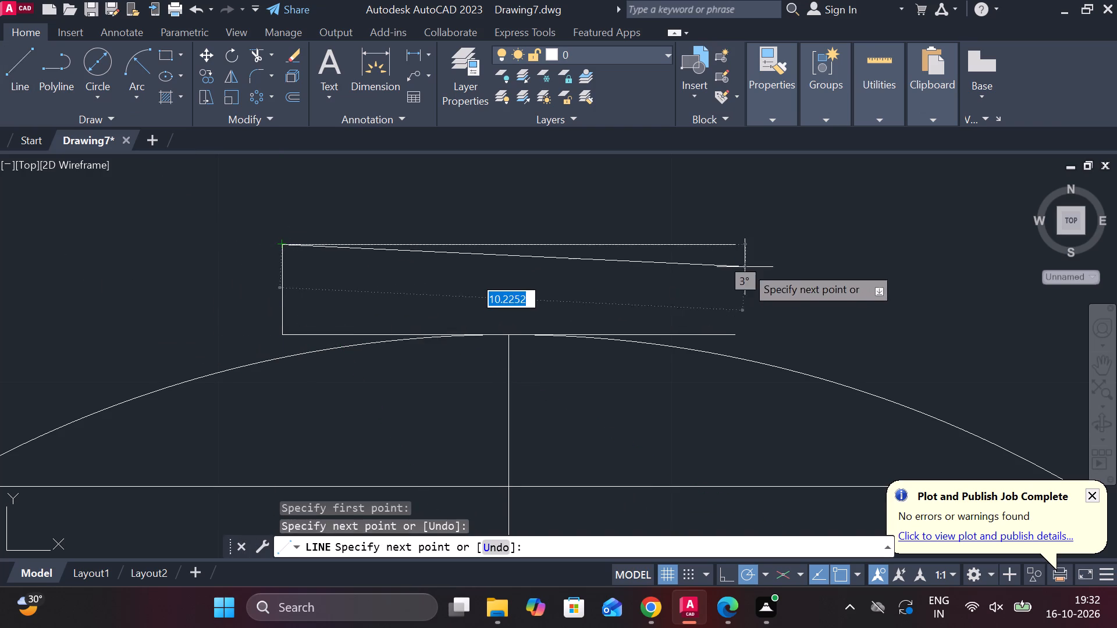
pyautogui.press('Escape')
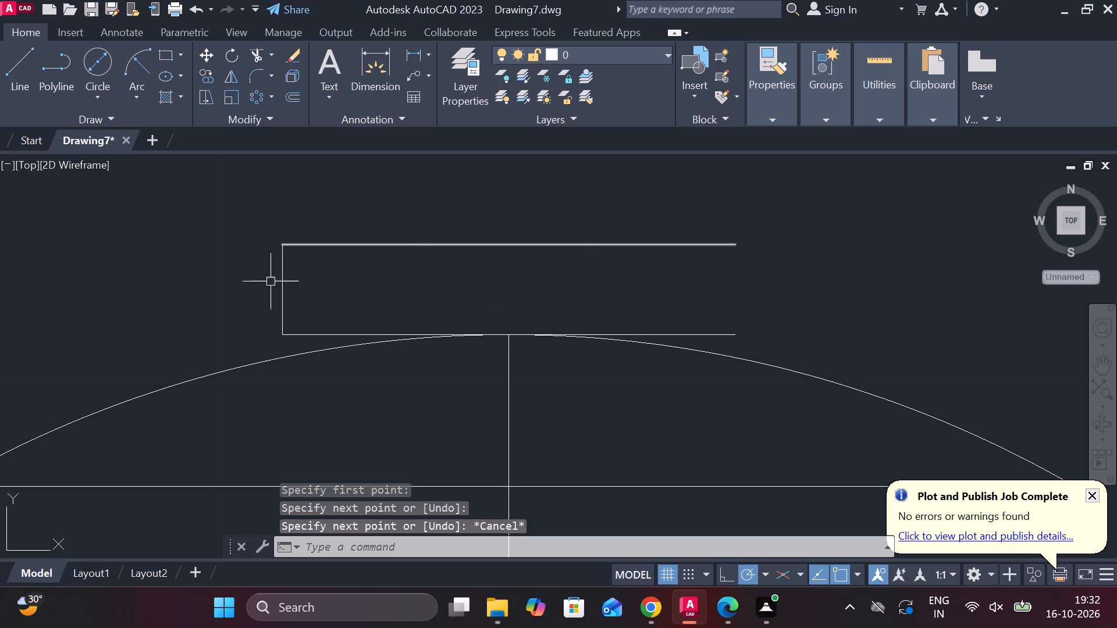
pyautogui.click(12, 53)
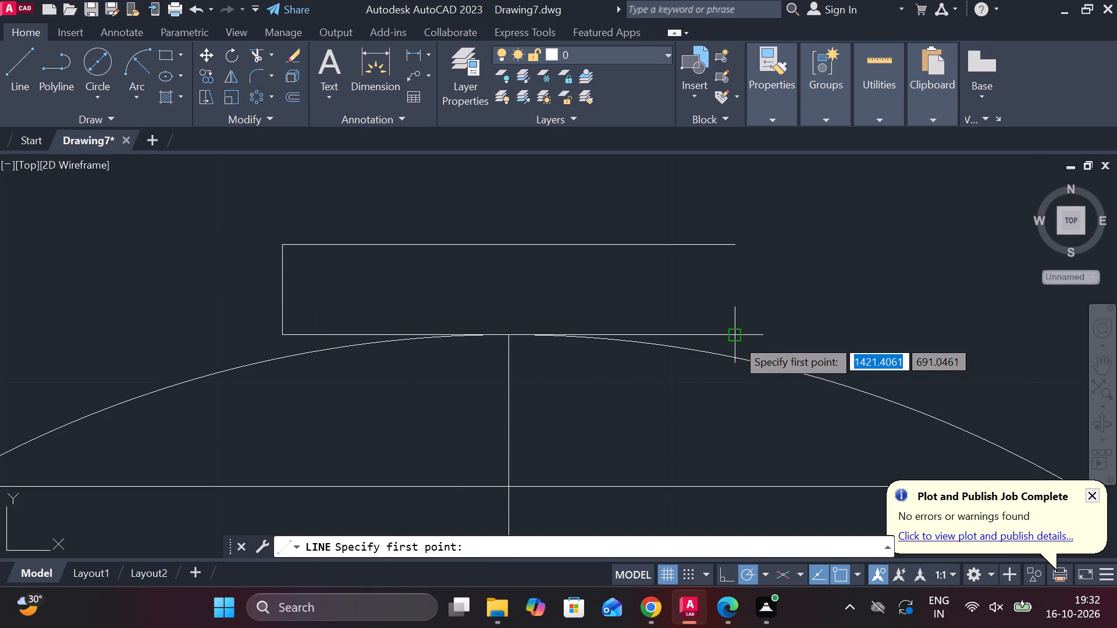
pyautogui.click(736, 338)
pyautogui.click(734, 247)
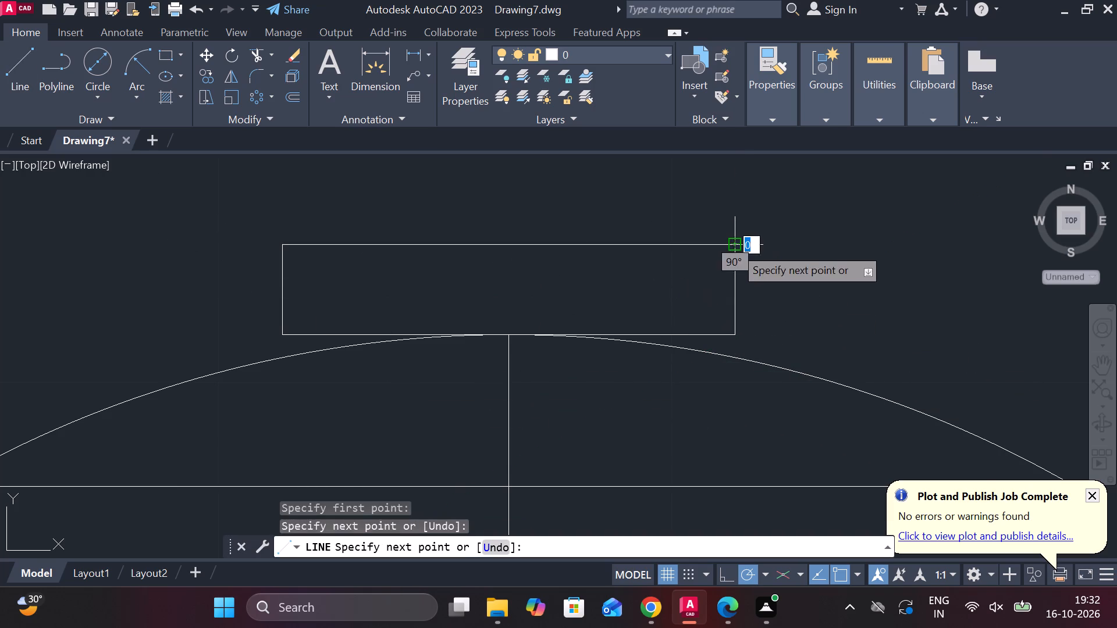
pyautogui.press('Escape')
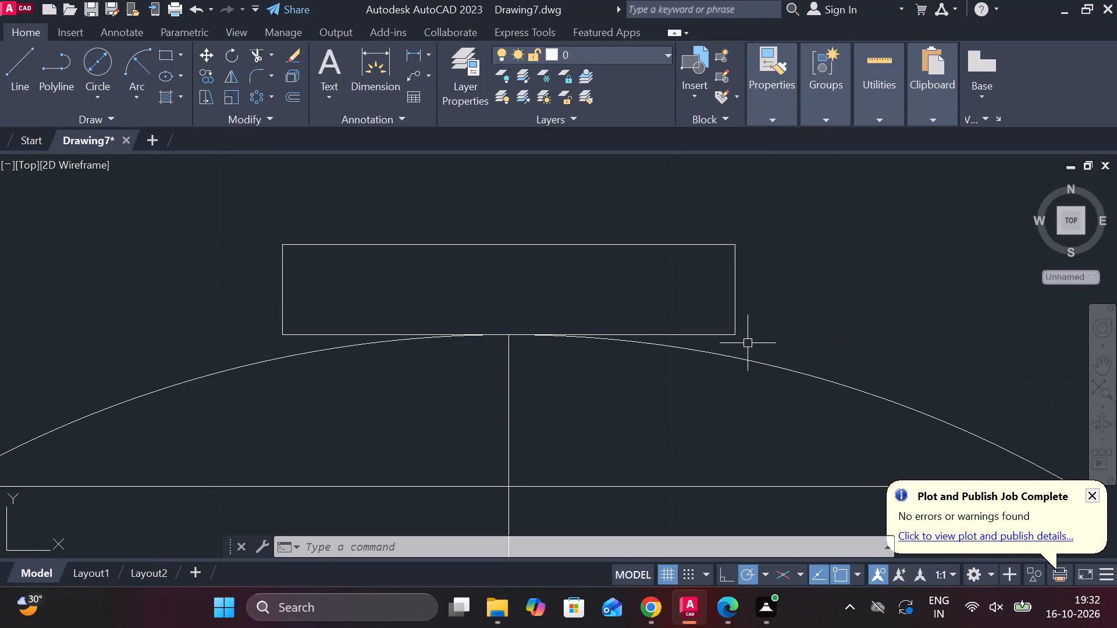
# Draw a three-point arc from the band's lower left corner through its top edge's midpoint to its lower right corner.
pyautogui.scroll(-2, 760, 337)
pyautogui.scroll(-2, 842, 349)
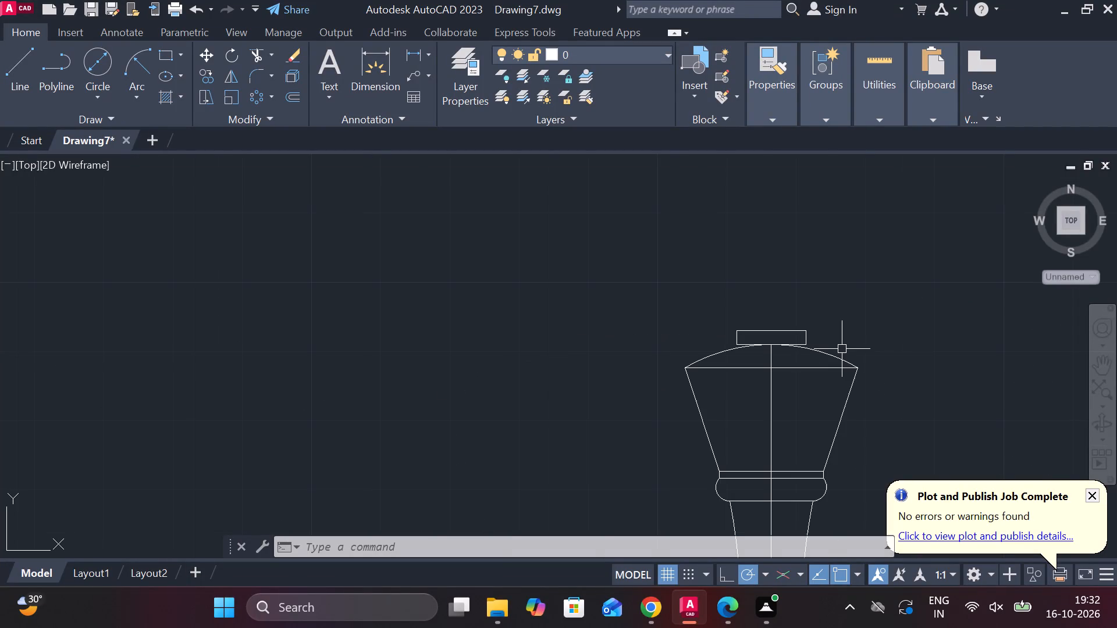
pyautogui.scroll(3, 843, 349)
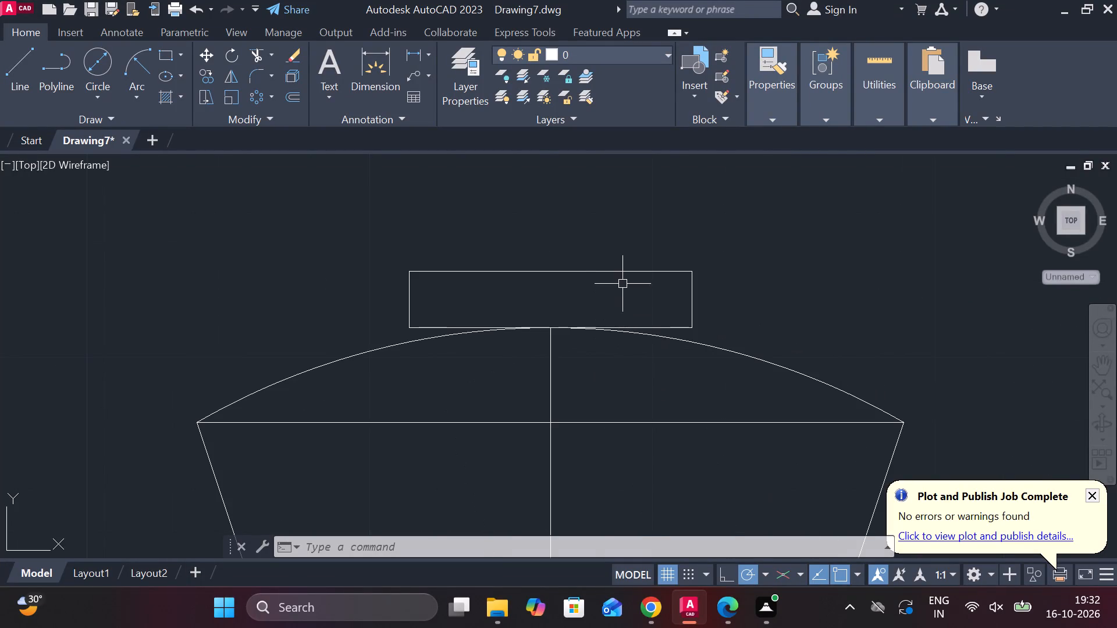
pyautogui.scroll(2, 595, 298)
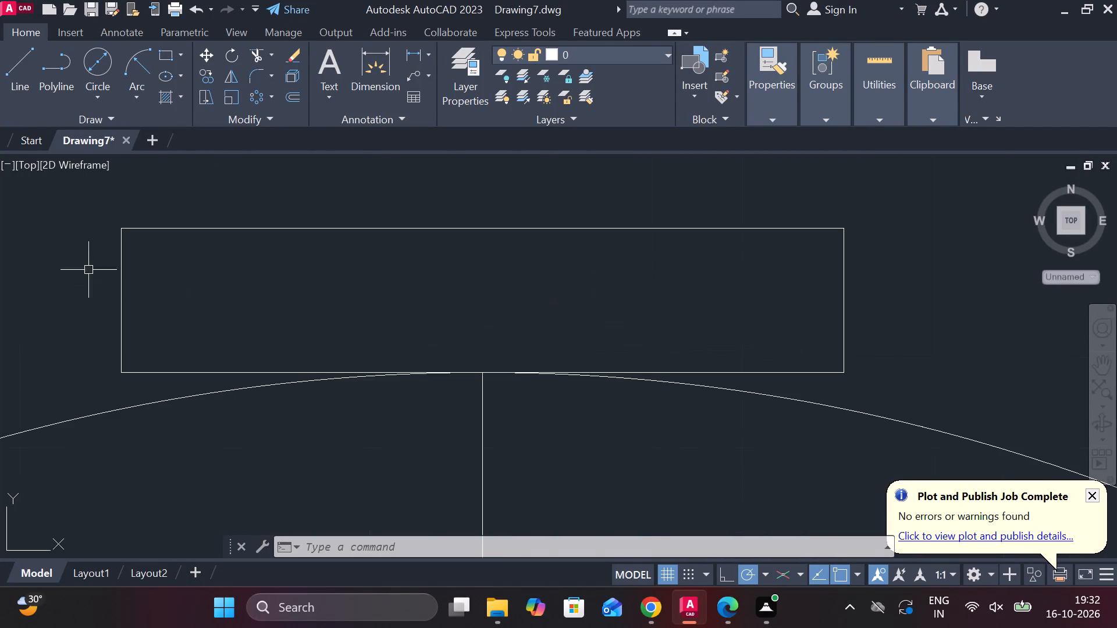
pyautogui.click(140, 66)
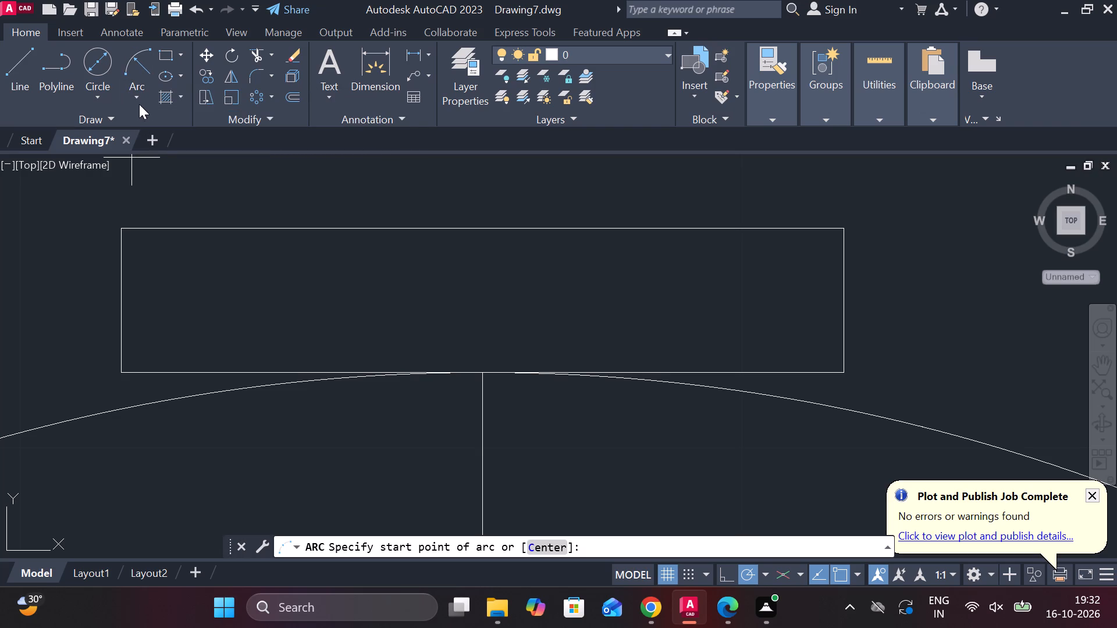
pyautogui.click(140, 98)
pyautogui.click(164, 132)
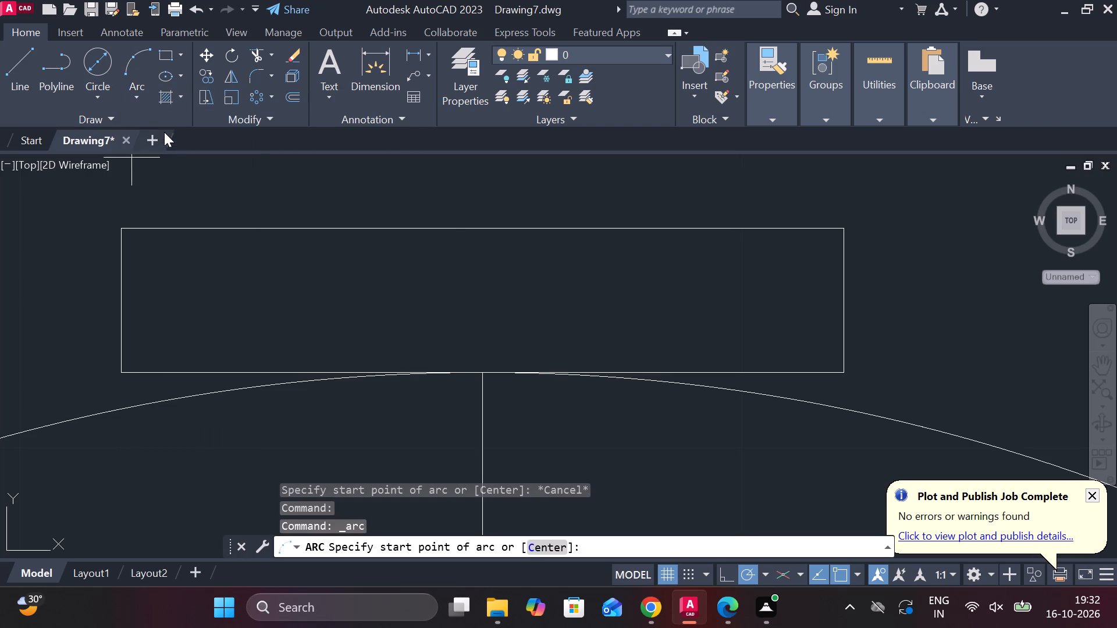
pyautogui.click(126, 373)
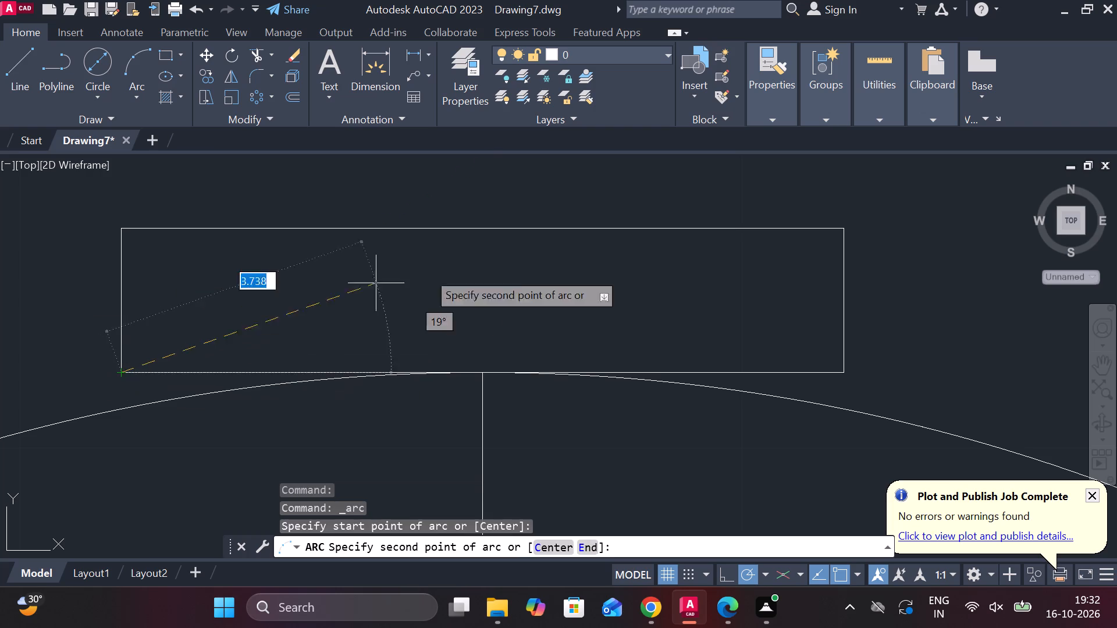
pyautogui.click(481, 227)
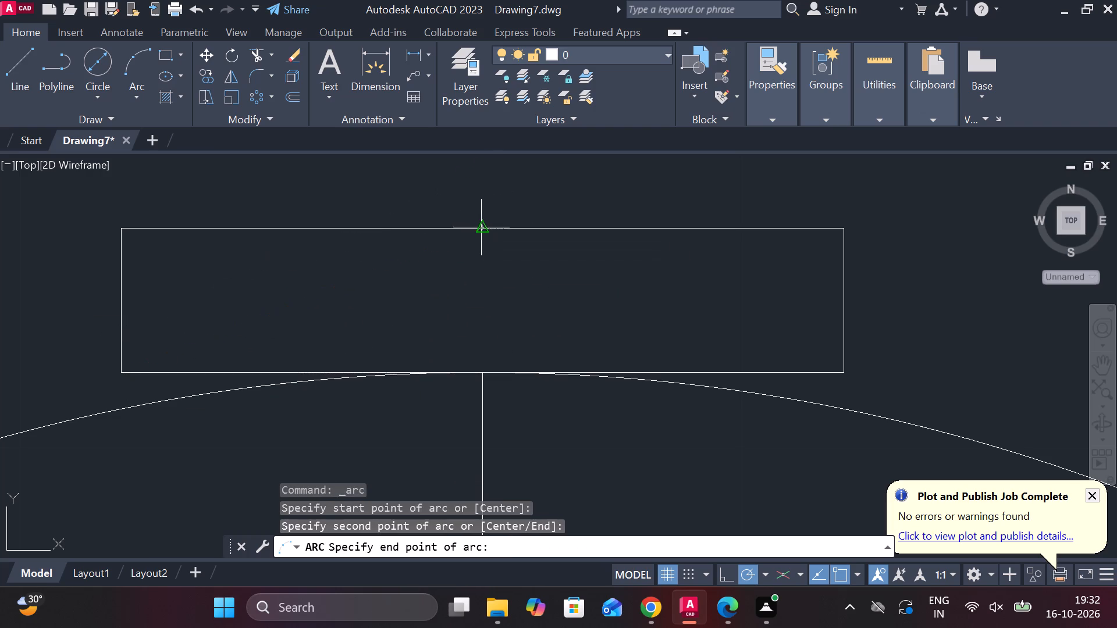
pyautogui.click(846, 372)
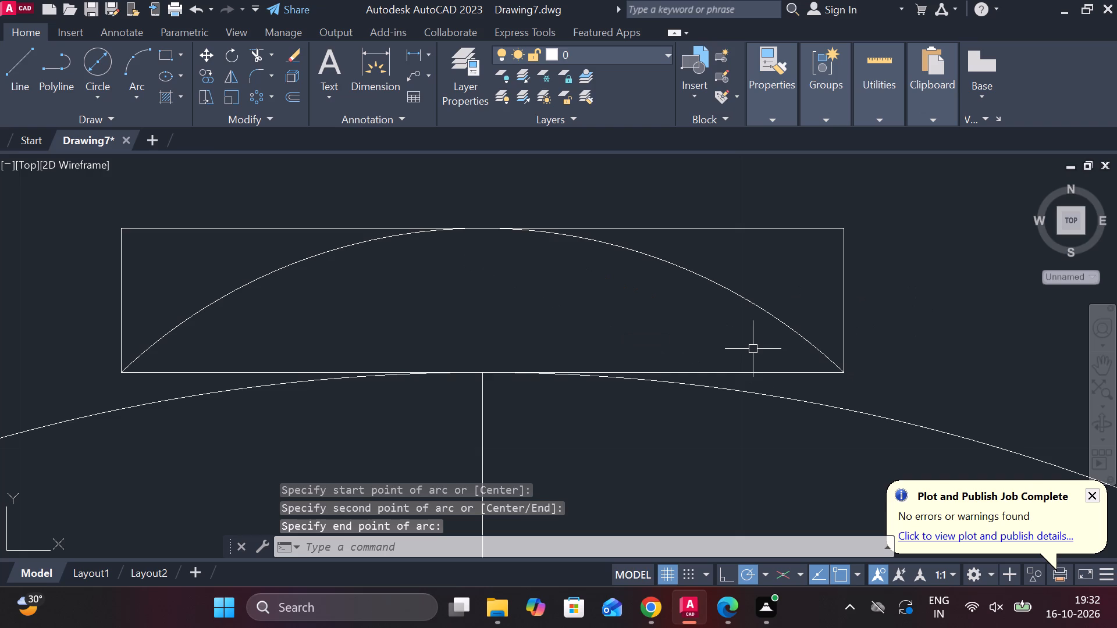
# Delete the horizontal top edge of the band above the dome.
pyautogui.scroll(-2, 753, 349)
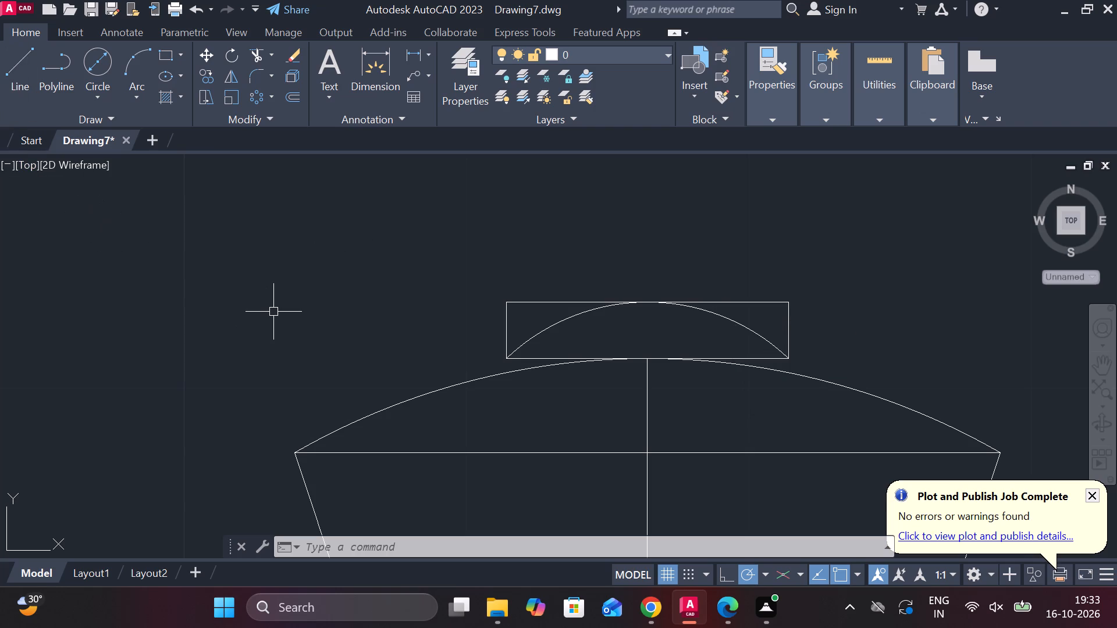
pyautogui.press('Escape')
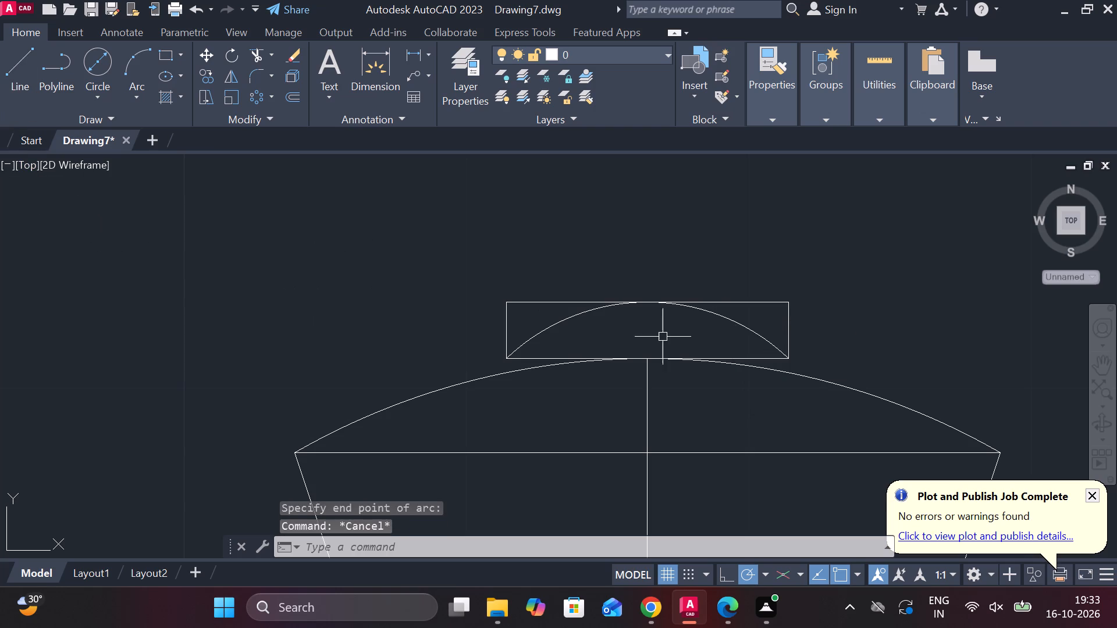
pyautogui.click(533, 305)
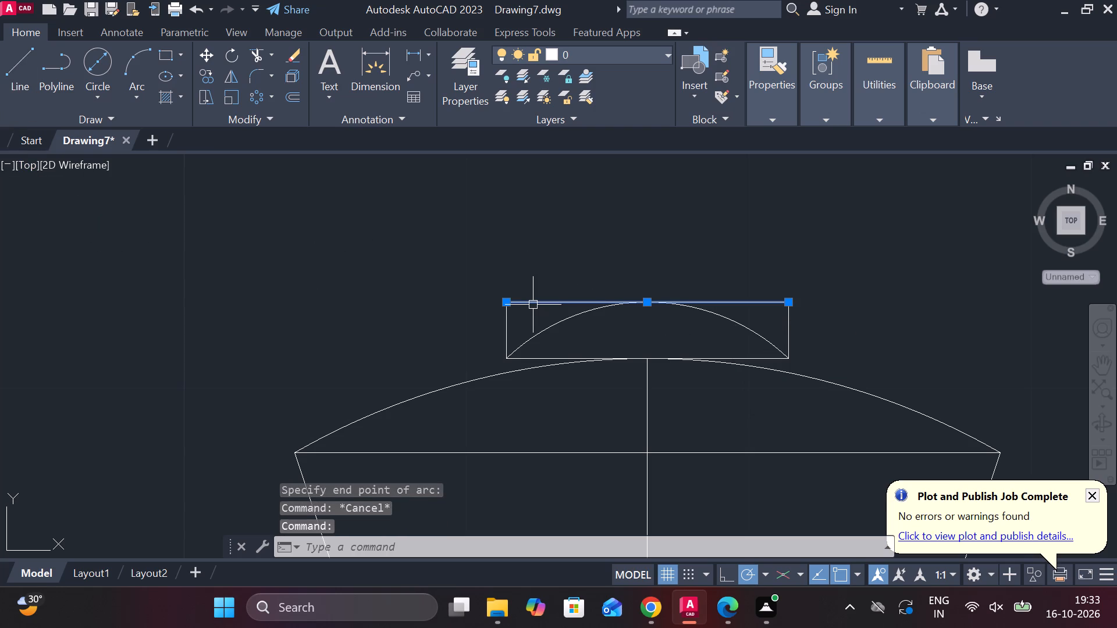
pyautogui.press('Delete')
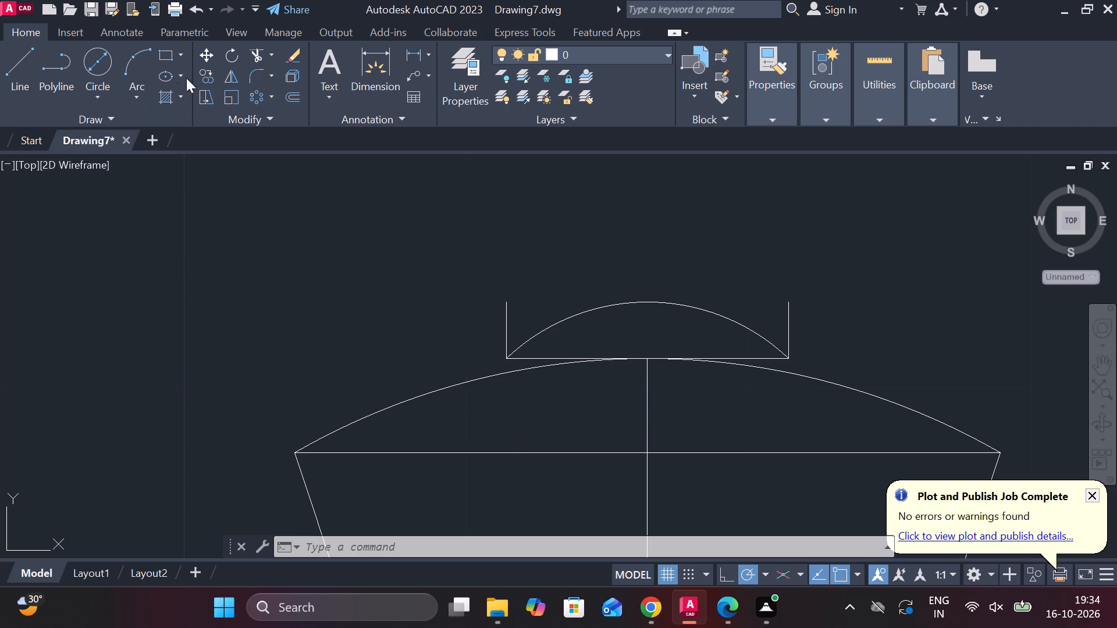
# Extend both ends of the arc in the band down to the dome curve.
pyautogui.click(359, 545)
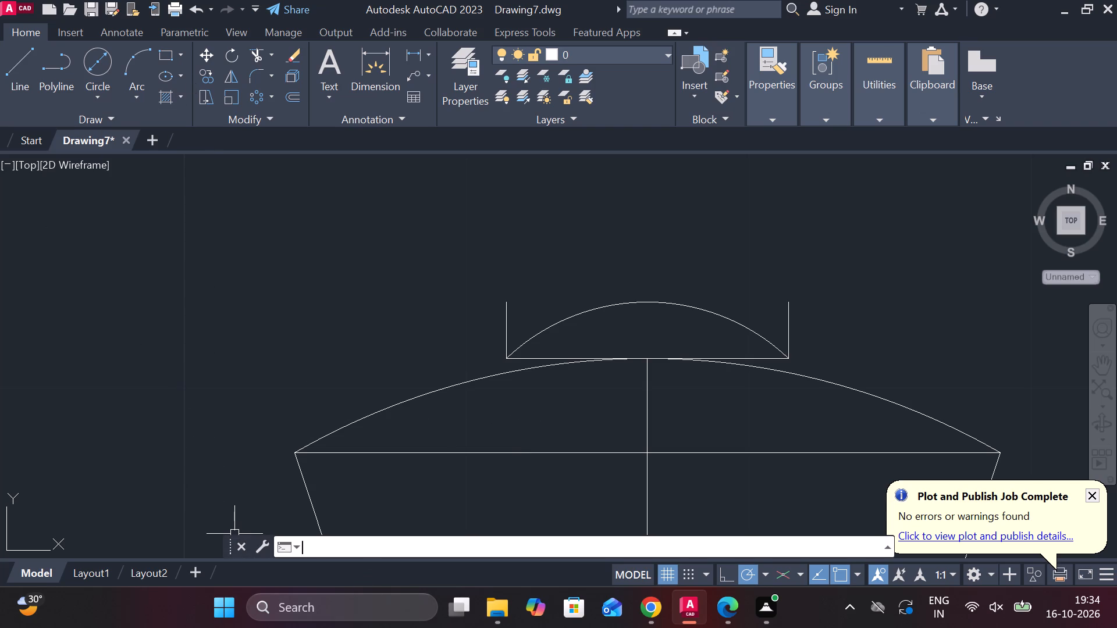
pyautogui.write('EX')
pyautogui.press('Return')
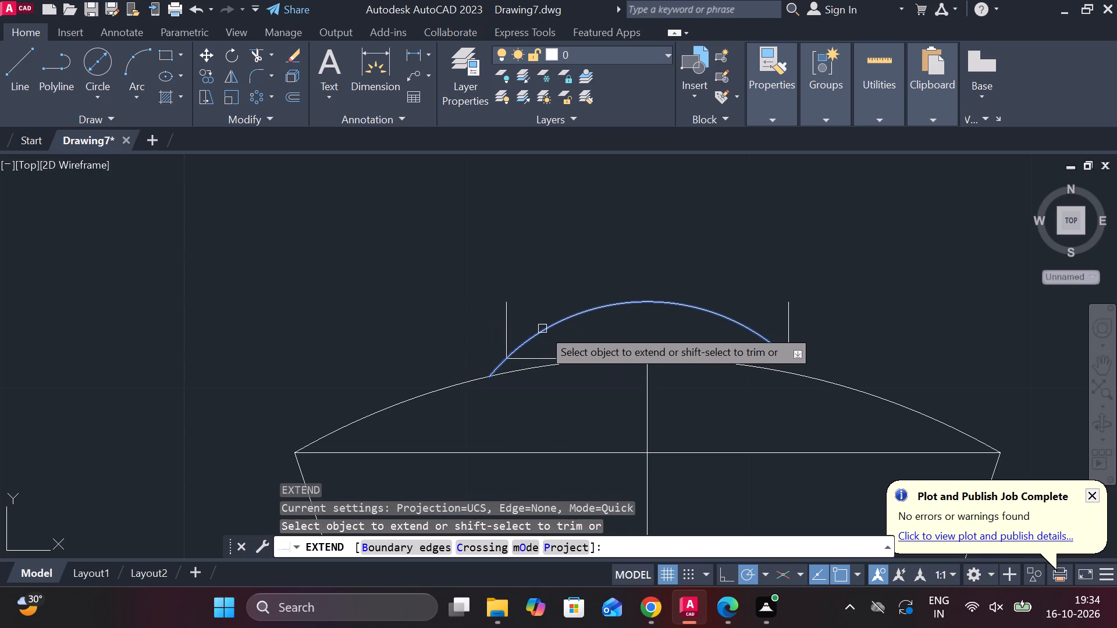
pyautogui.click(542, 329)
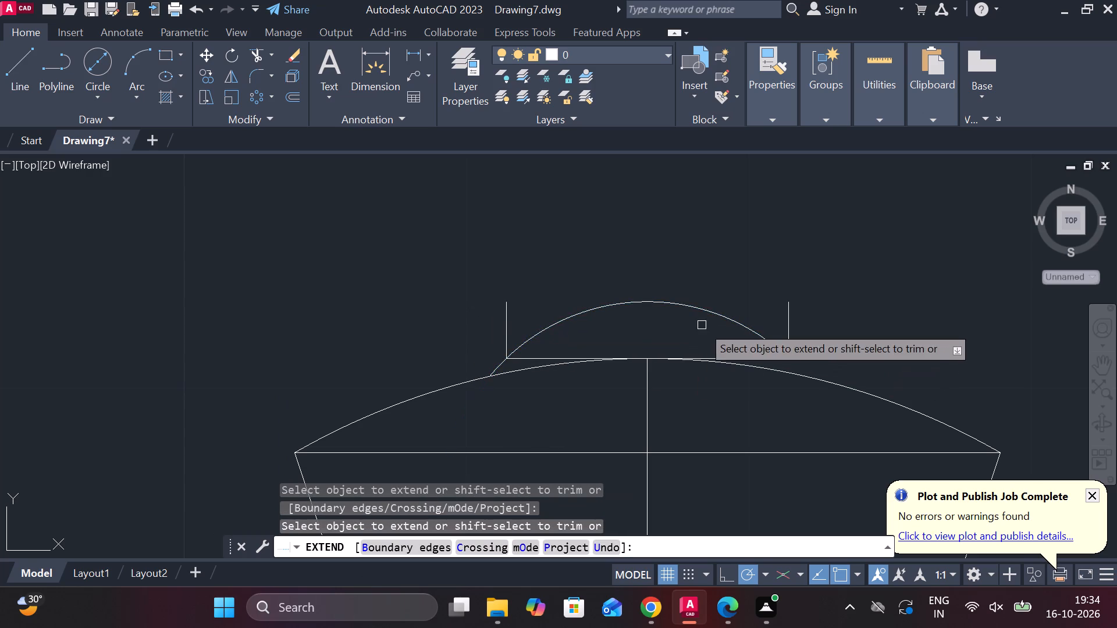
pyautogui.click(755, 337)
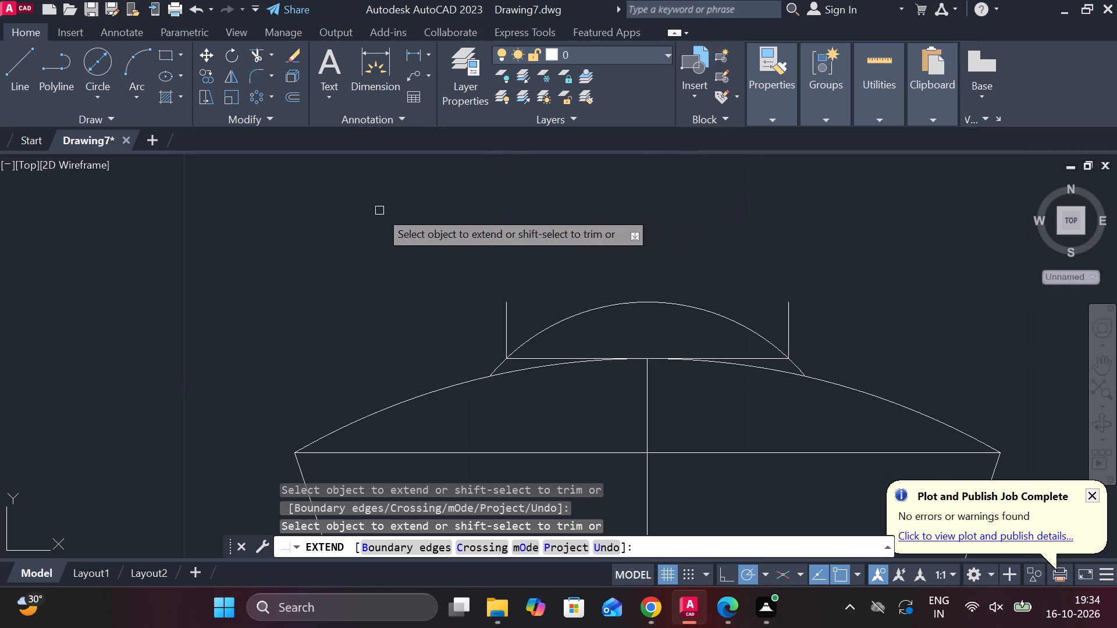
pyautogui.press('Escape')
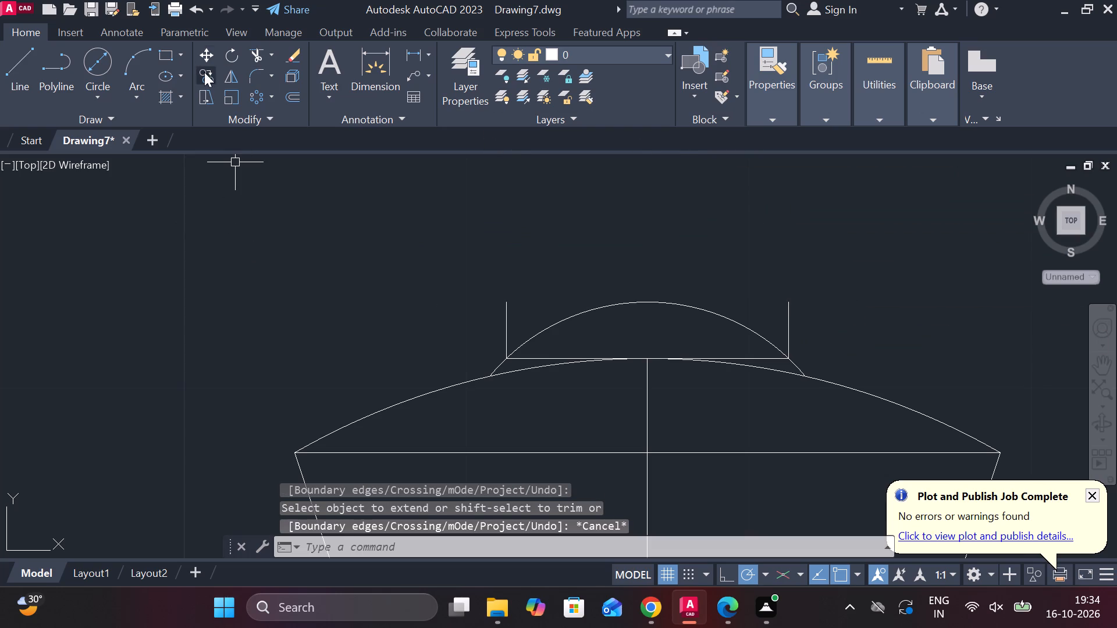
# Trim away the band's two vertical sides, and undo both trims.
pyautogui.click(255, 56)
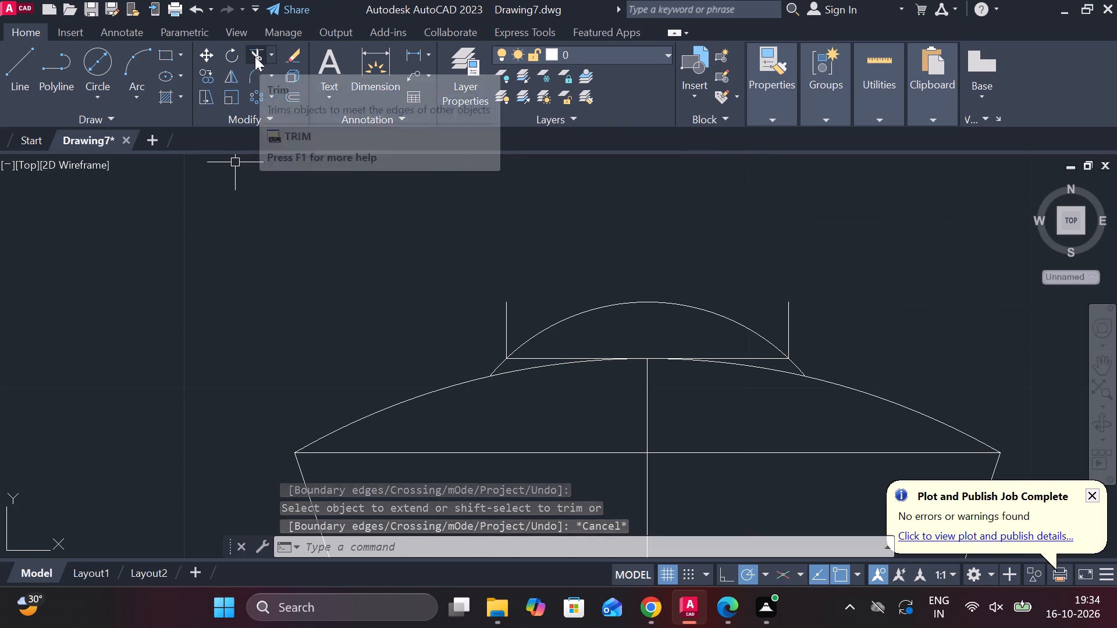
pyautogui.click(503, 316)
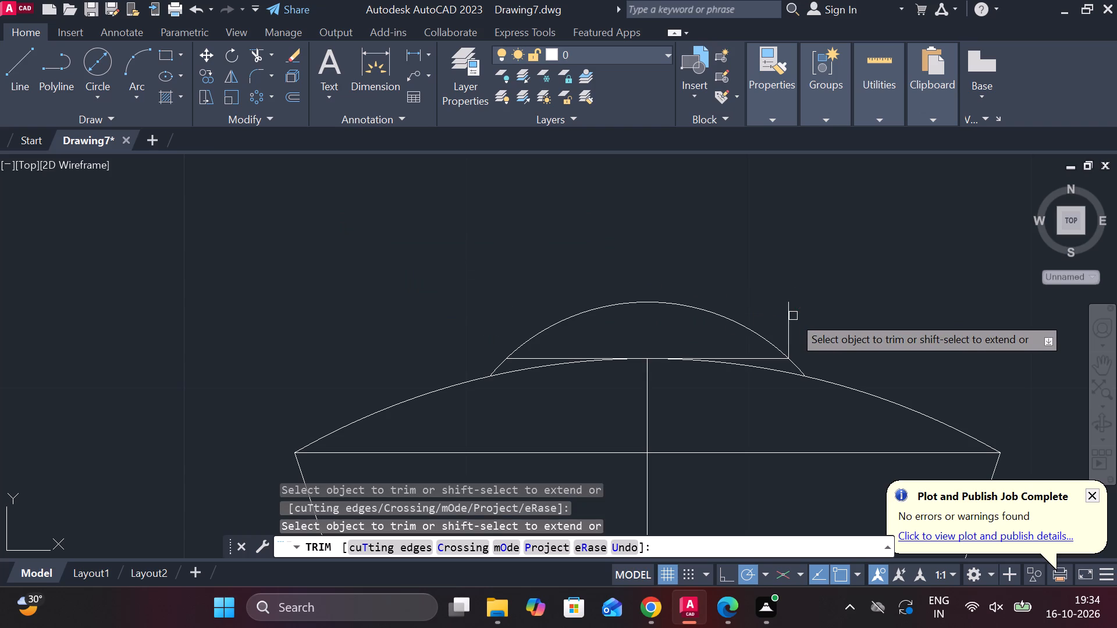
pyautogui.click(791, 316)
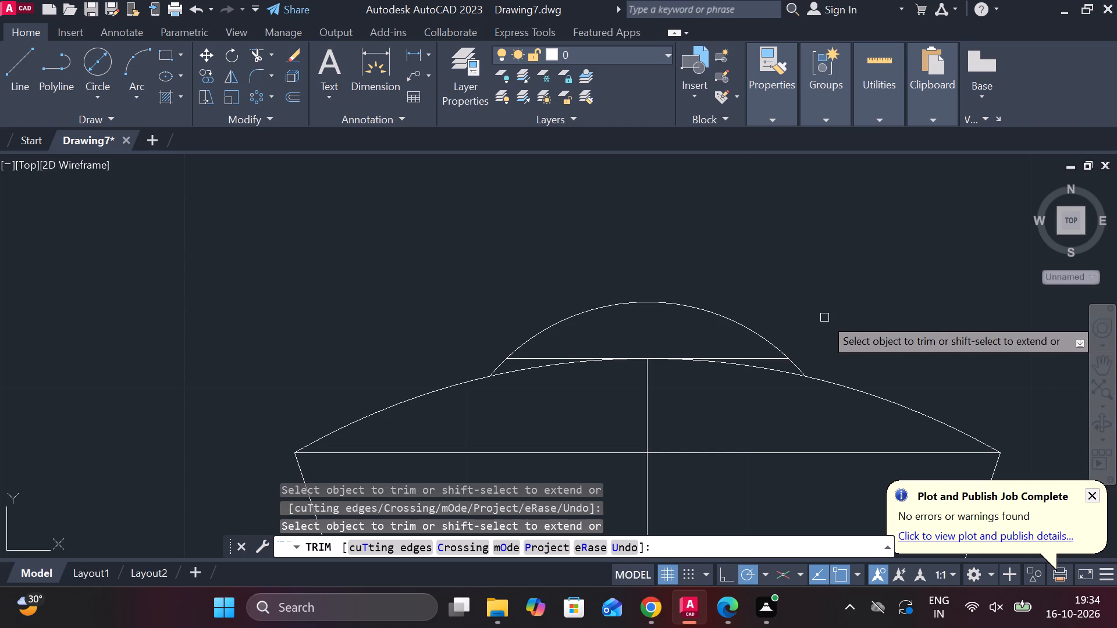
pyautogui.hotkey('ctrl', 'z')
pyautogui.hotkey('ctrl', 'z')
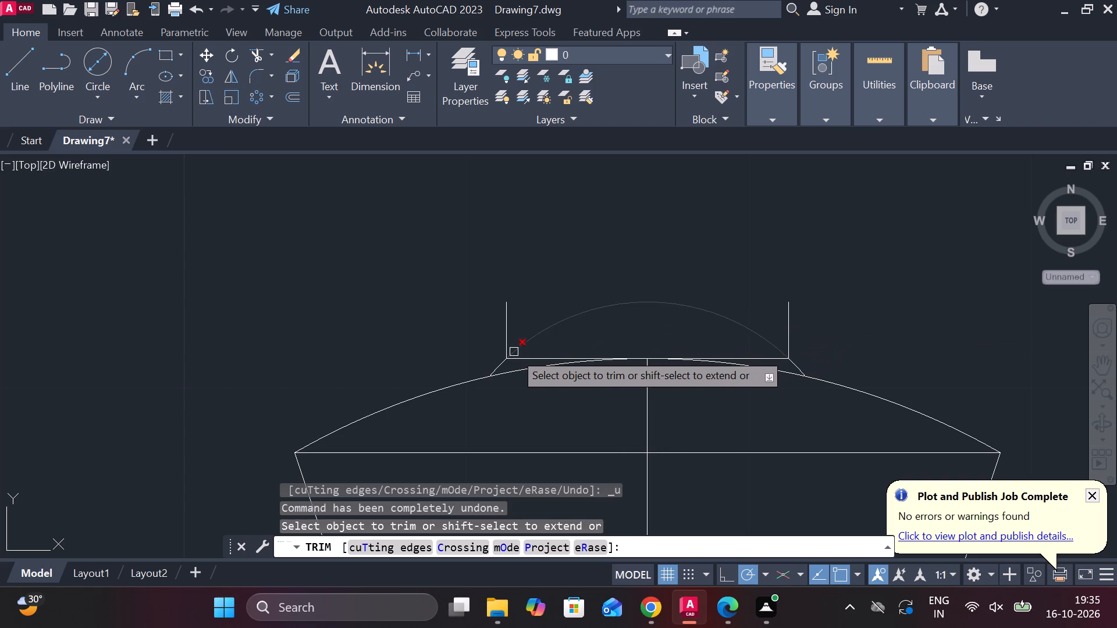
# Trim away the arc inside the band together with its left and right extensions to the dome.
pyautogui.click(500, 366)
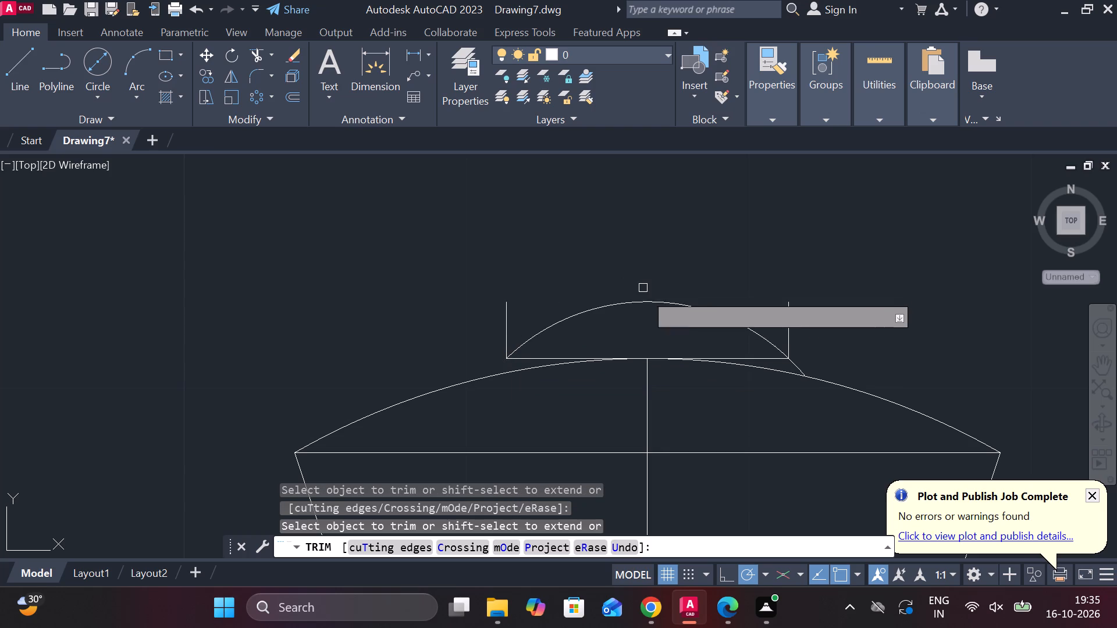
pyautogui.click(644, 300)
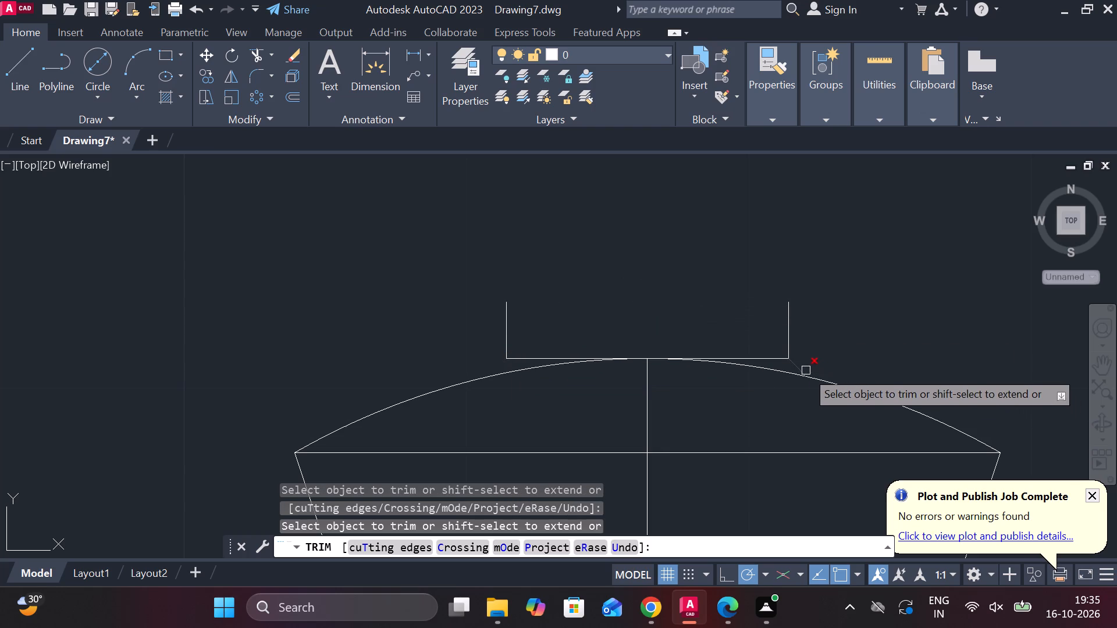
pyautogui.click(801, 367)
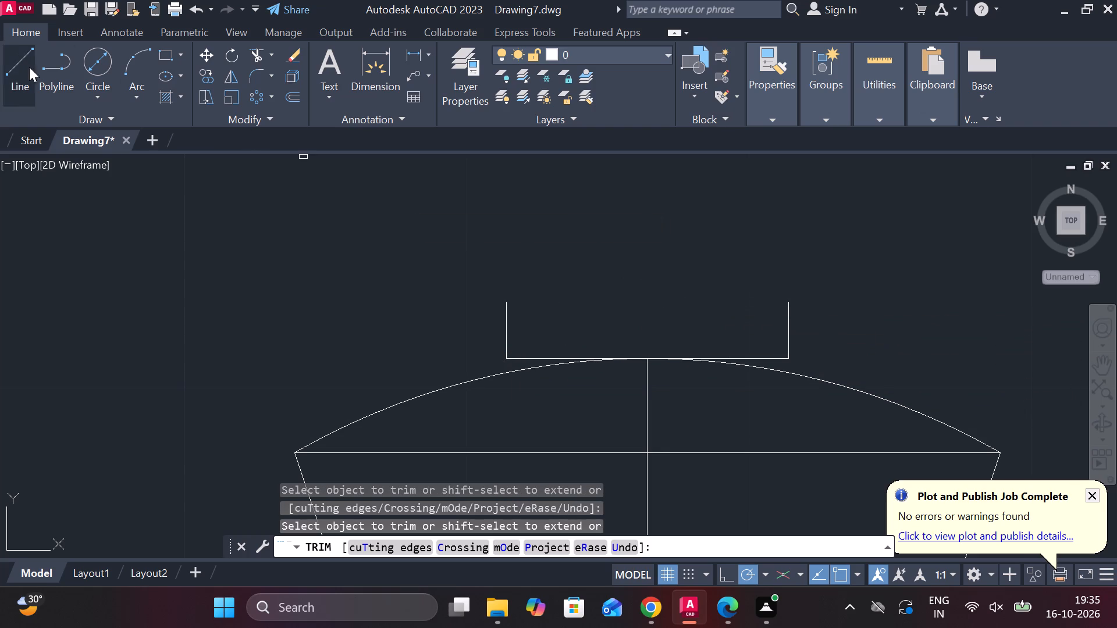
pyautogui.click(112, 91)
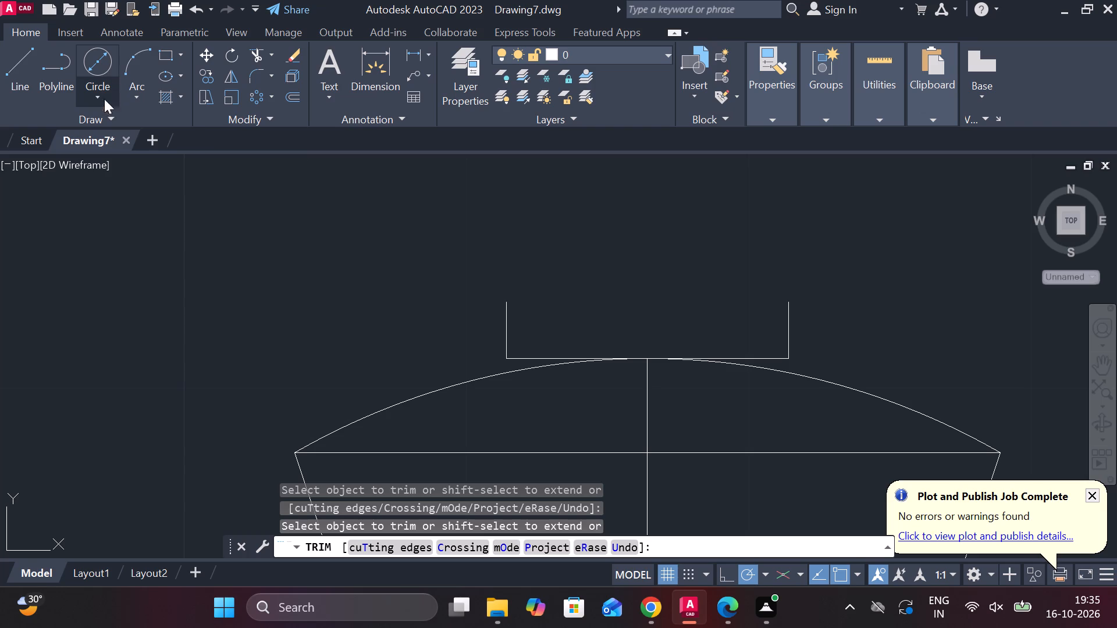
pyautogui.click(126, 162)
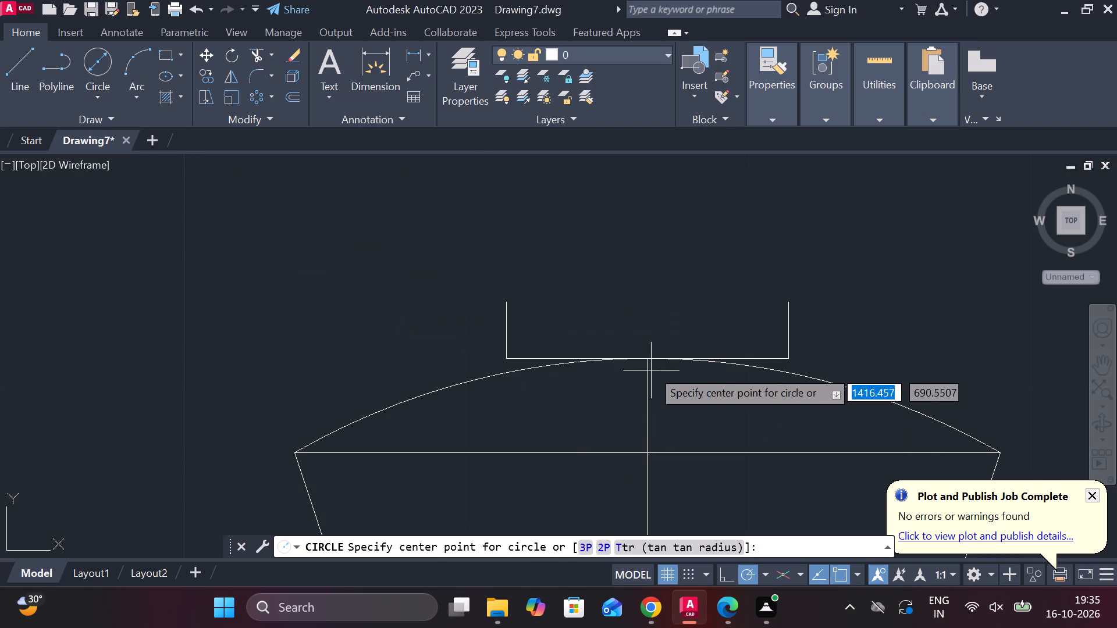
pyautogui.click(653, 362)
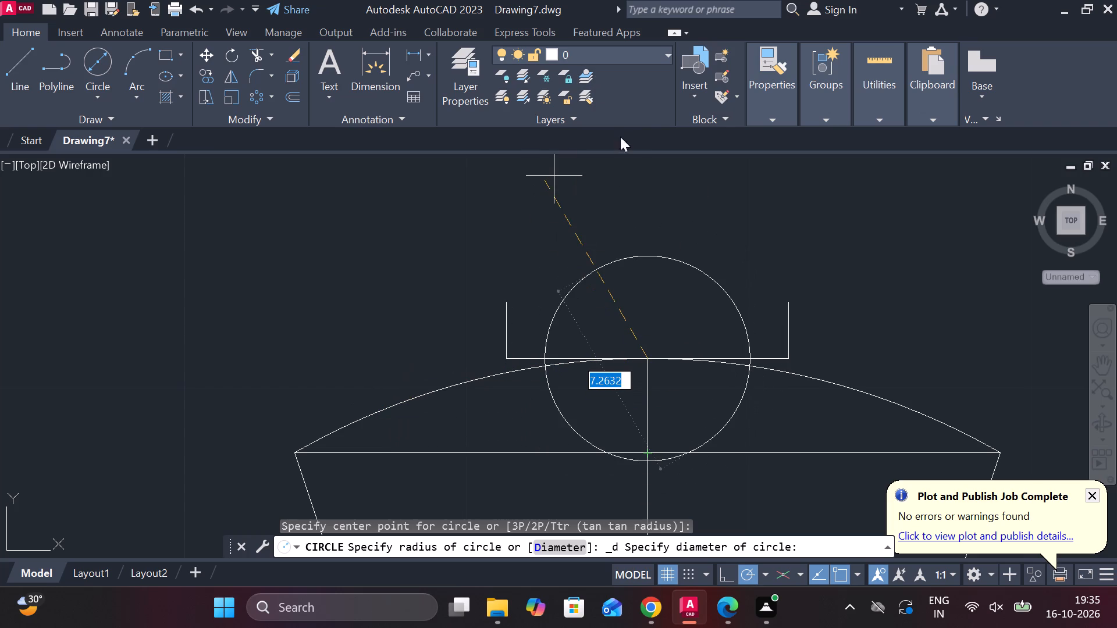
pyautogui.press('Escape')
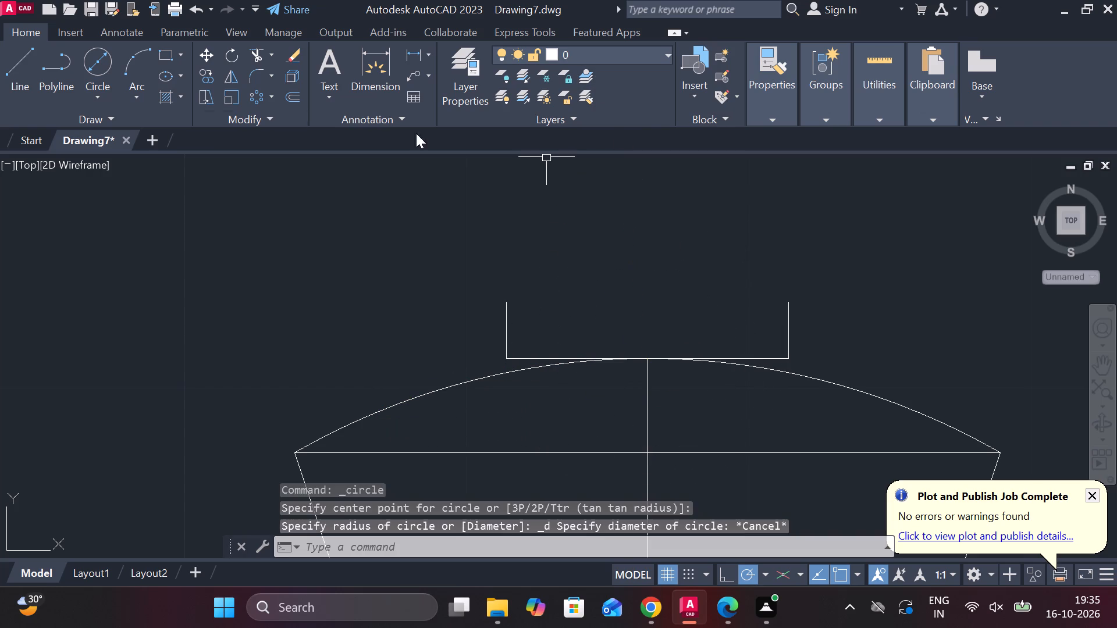
# Draw a two-point circle of diameter 10 between the left and right ends of the 10-unit line above the dome.
pyautogui.click(100, 95)
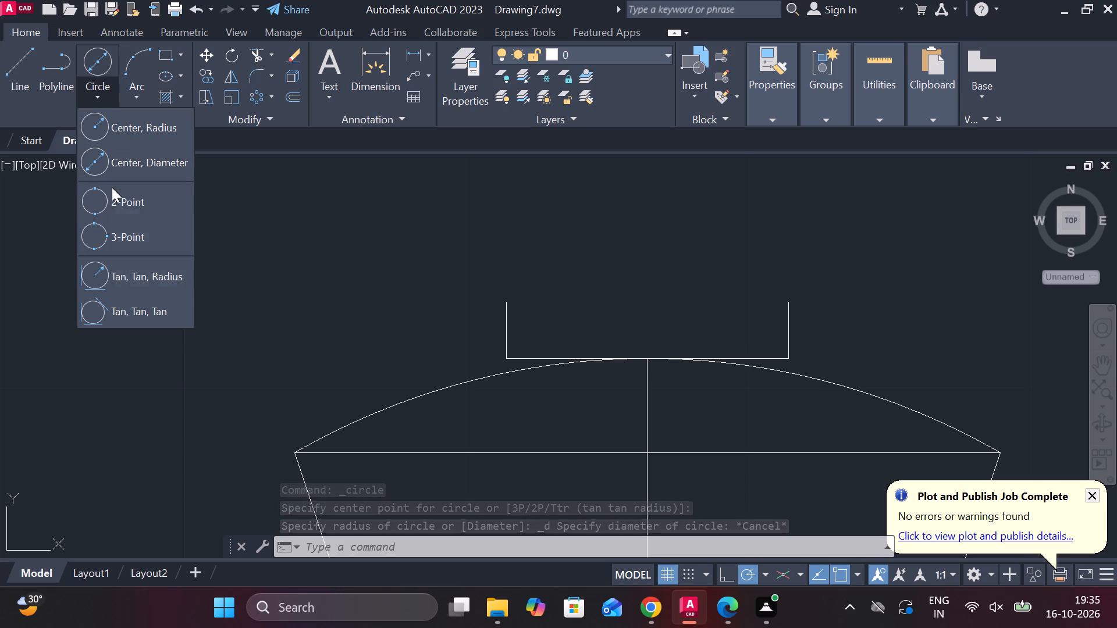
pyautogui.click(136, 199)
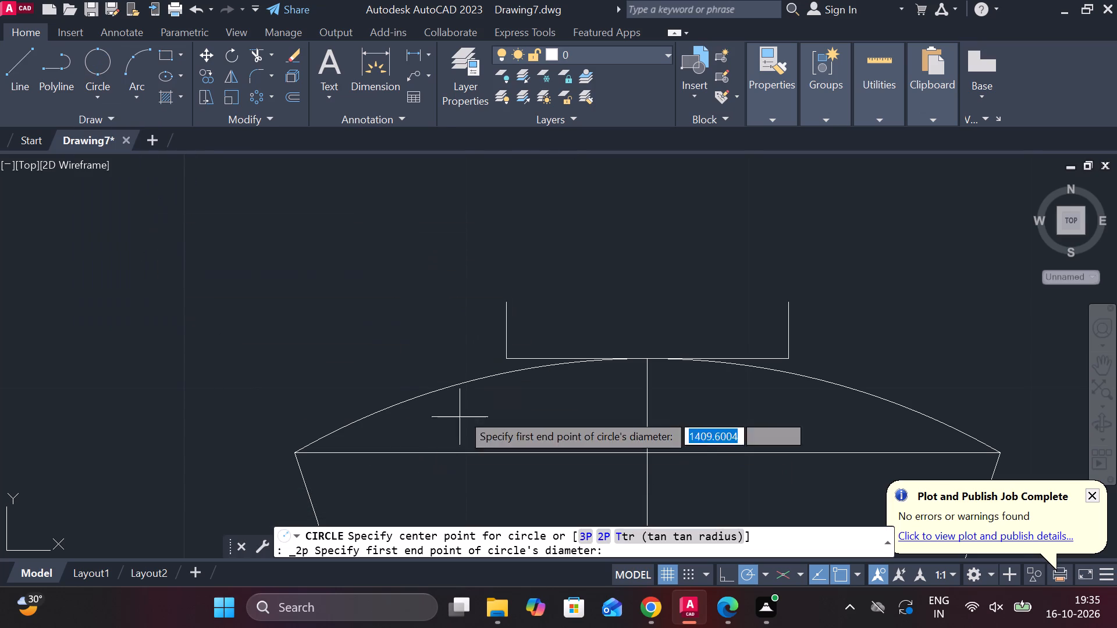
pyautogui.click(504, 359)
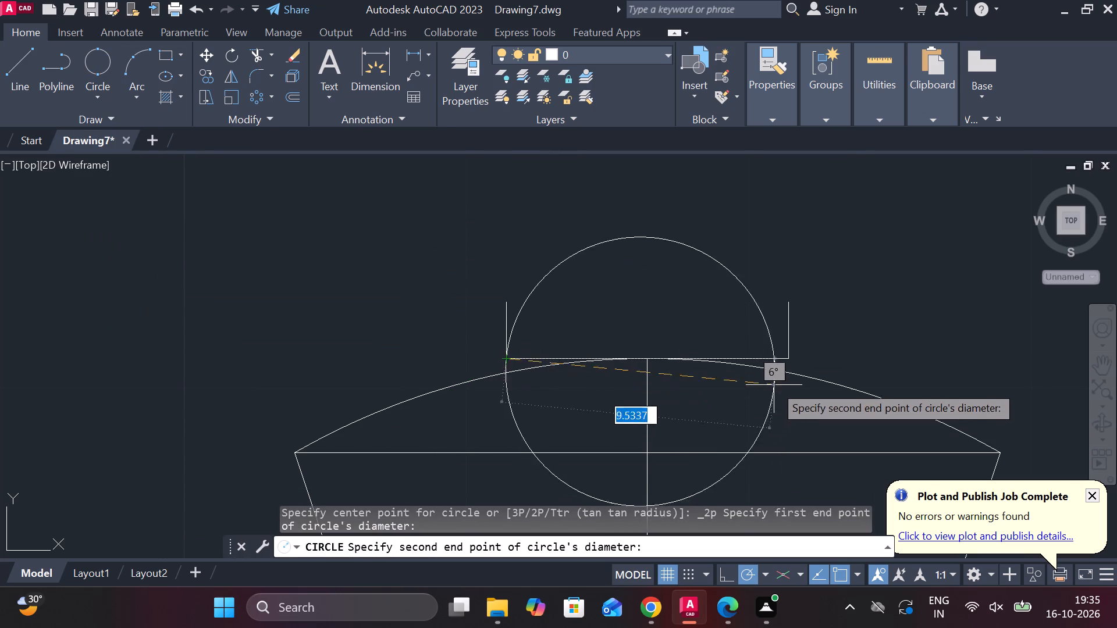
pyautogui.click(792, 357)
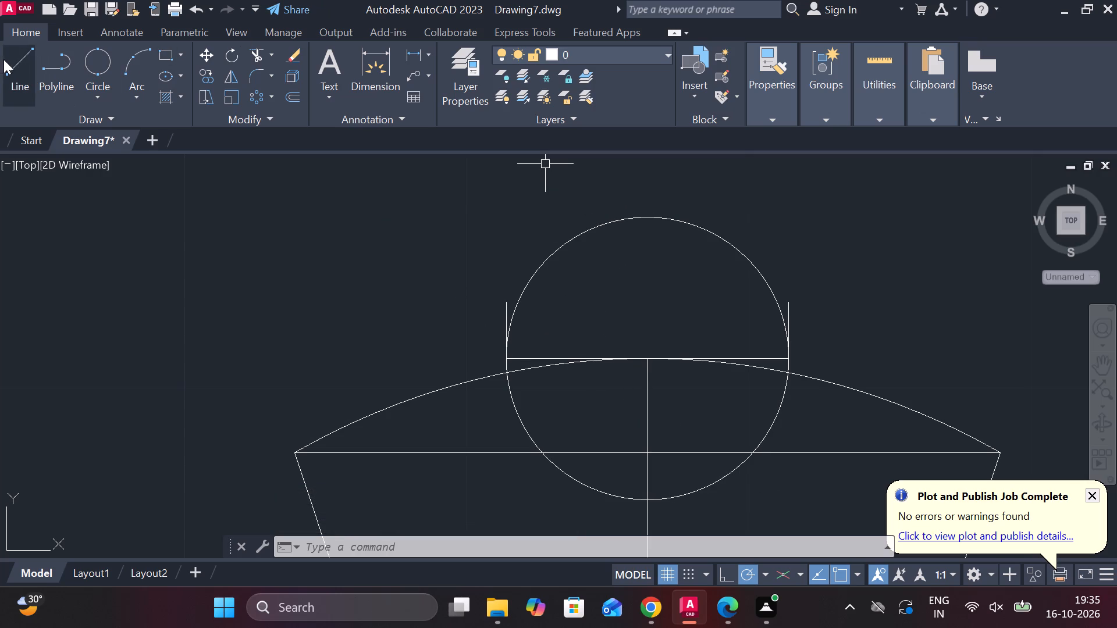
# Draw a horizontal line joining the upper ends of the two short vertical lines above the dome.
pyautogui.click(19, 63)
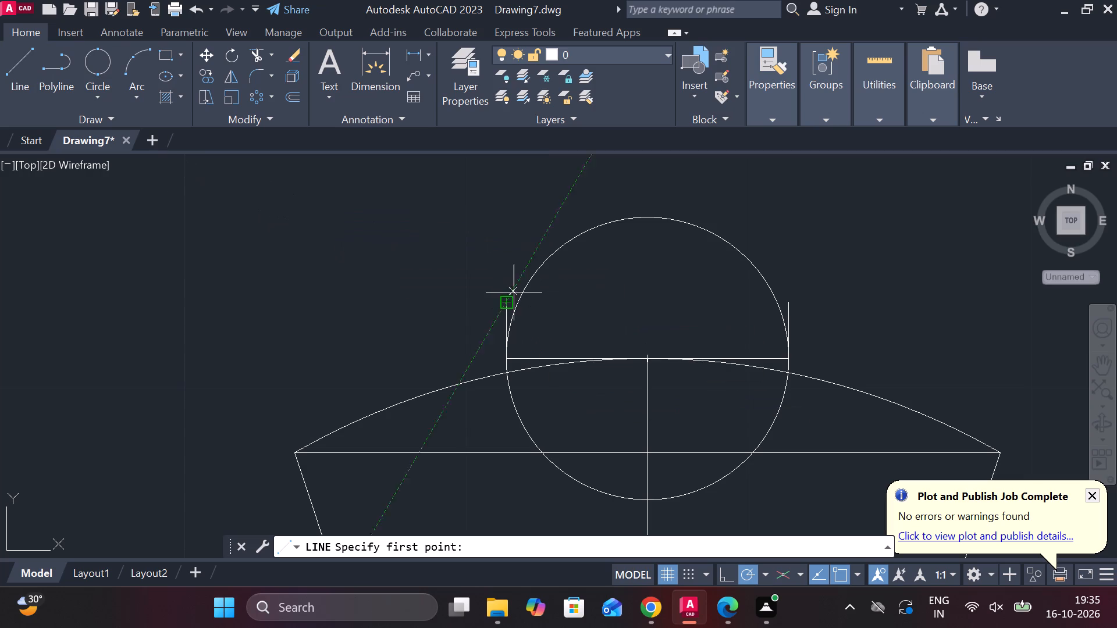
pyautogui.click(509, 300)
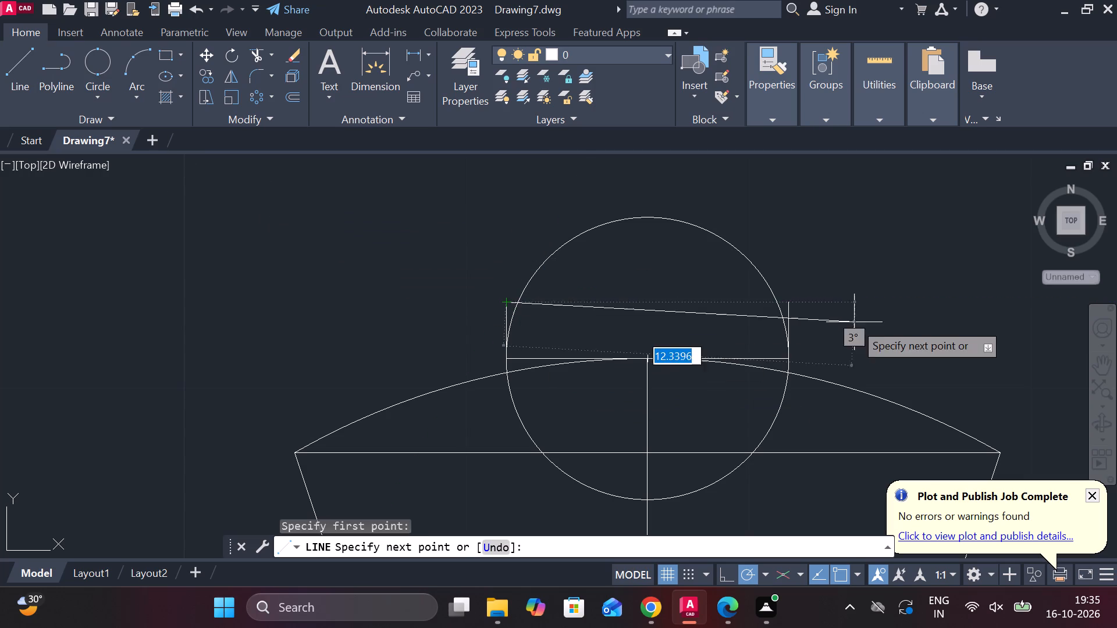
pyautogui.click(788, 298)
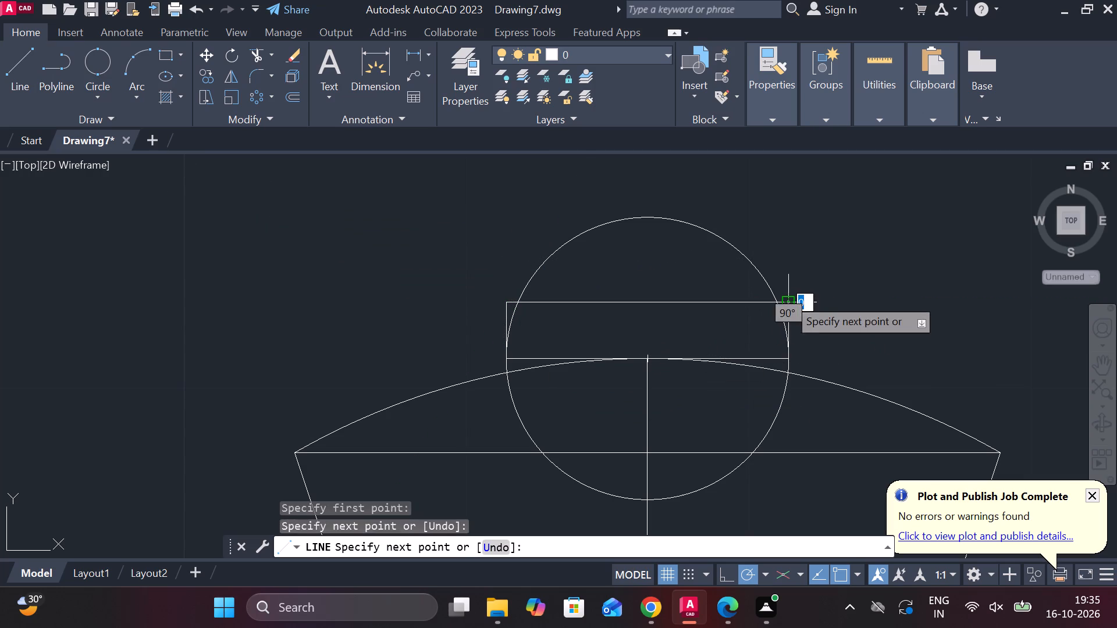
pyautogui.press('Escape')
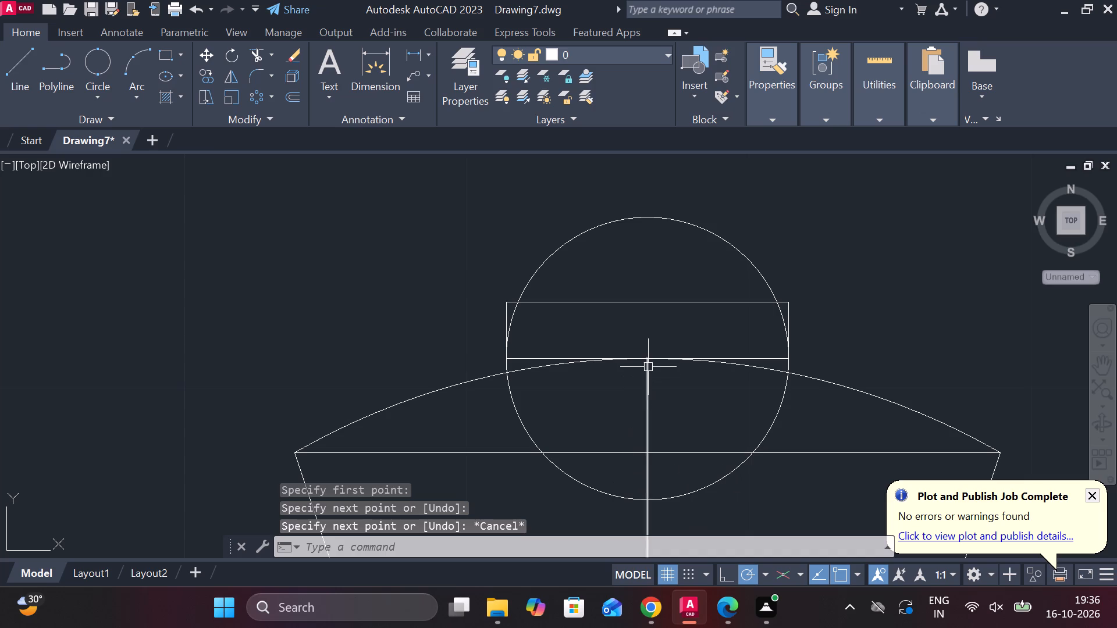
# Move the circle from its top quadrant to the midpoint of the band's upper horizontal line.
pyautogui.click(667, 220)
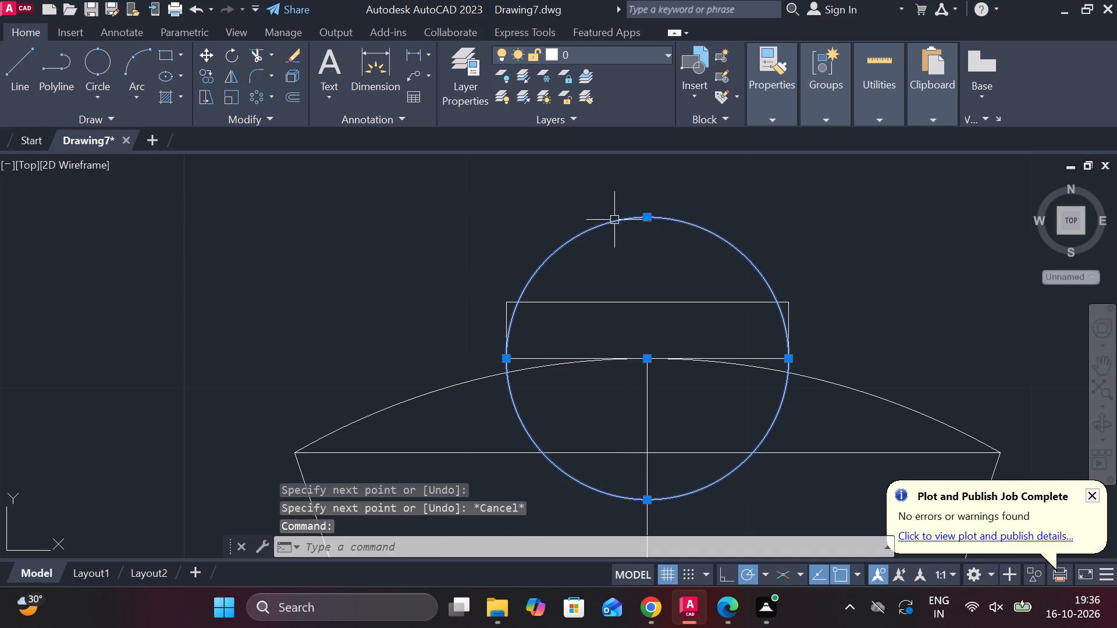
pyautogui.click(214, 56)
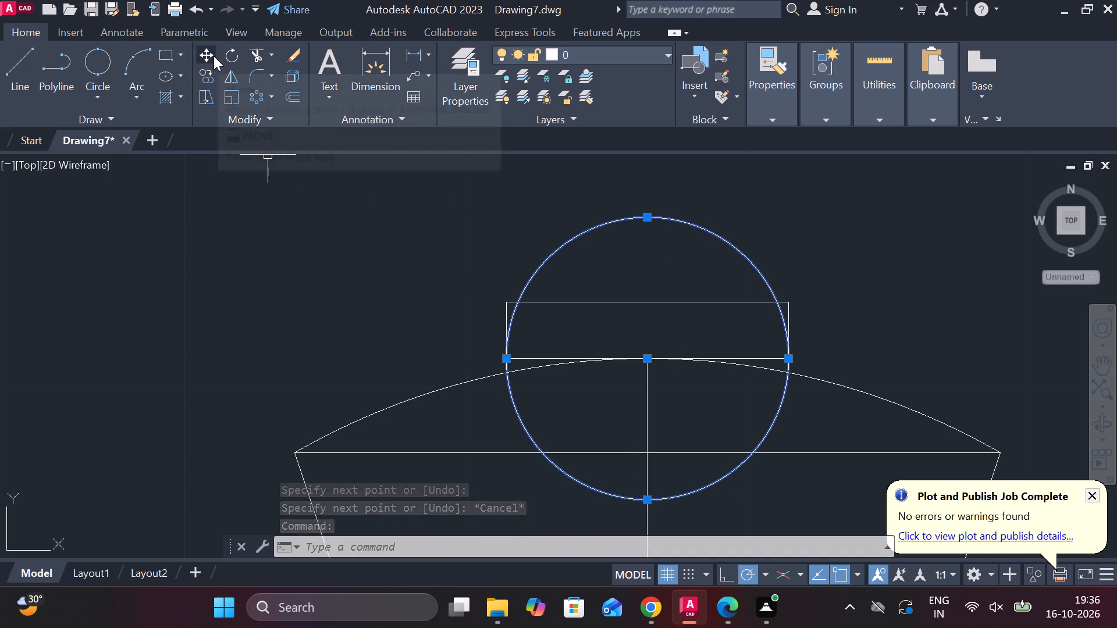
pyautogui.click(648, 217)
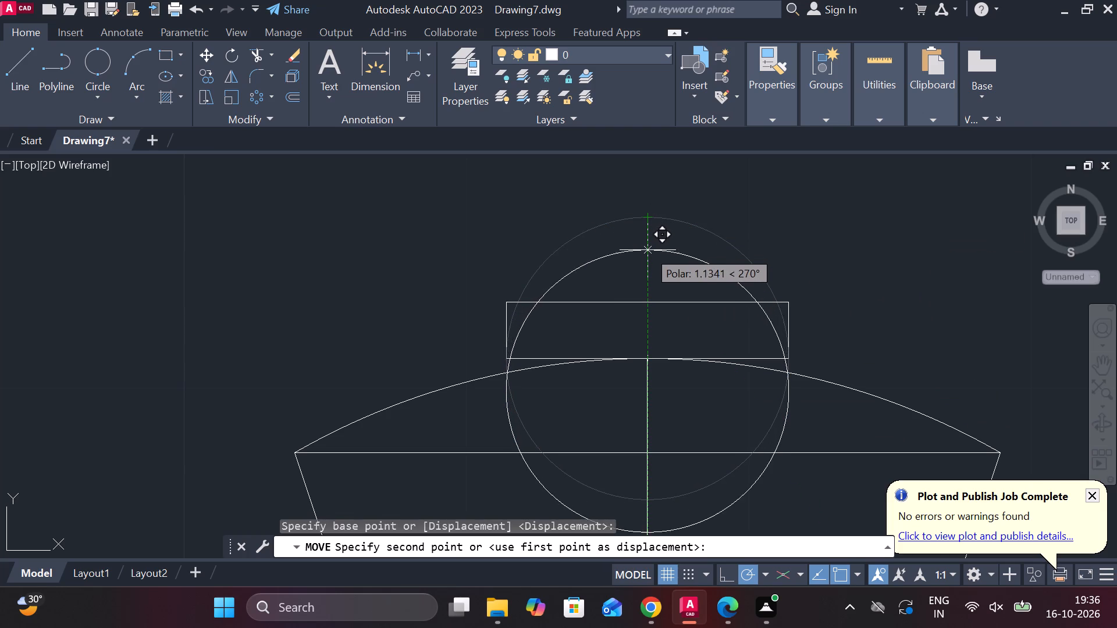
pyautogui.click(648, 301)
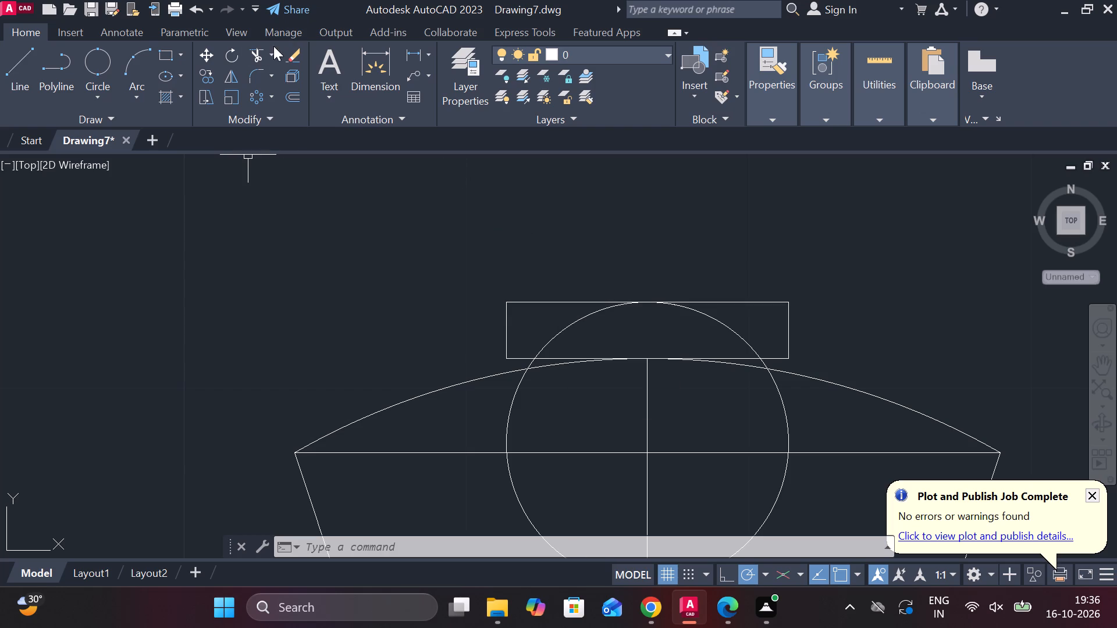
# Trim away every portion of the circle, including the small remnants between the band and the dome curve.
pyautogui.click(251, 56)
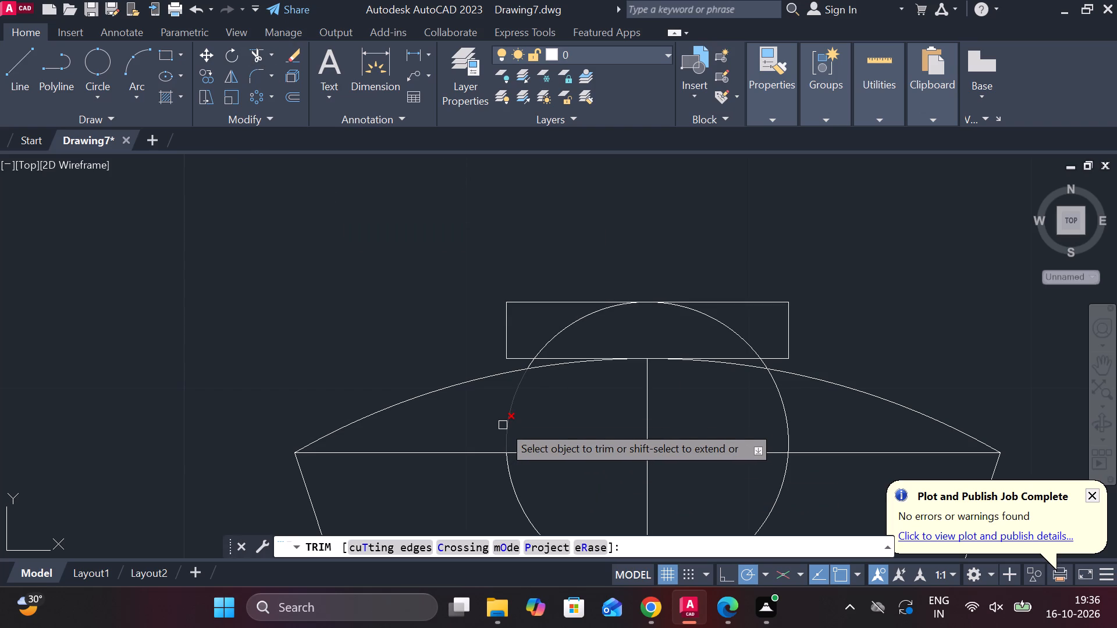
pyautogui.click(512, 418)
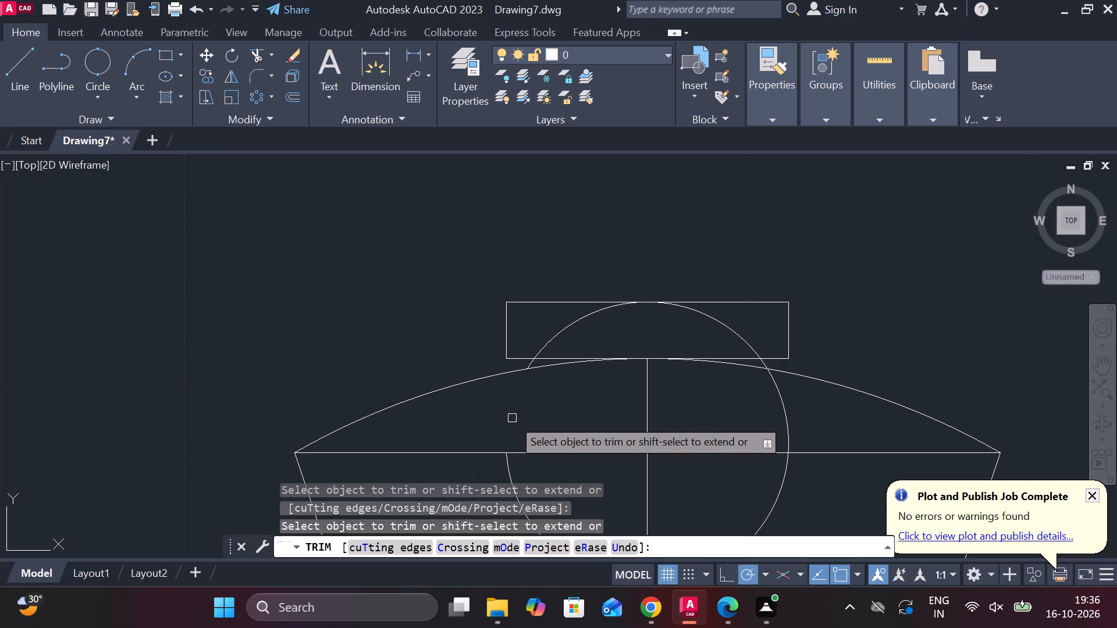
pyautogui.click(549, 337)
pyautogui.scroll(2, 542, 348)
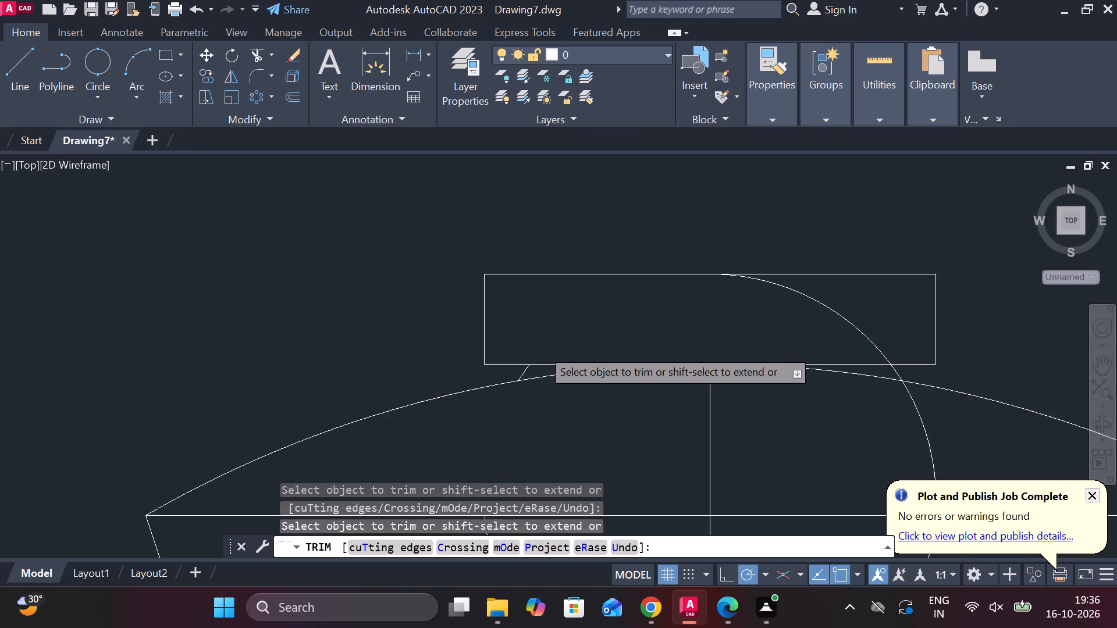
pyautogui.click(517, 386)
pyautogui.scroll(-3, 608, 345)
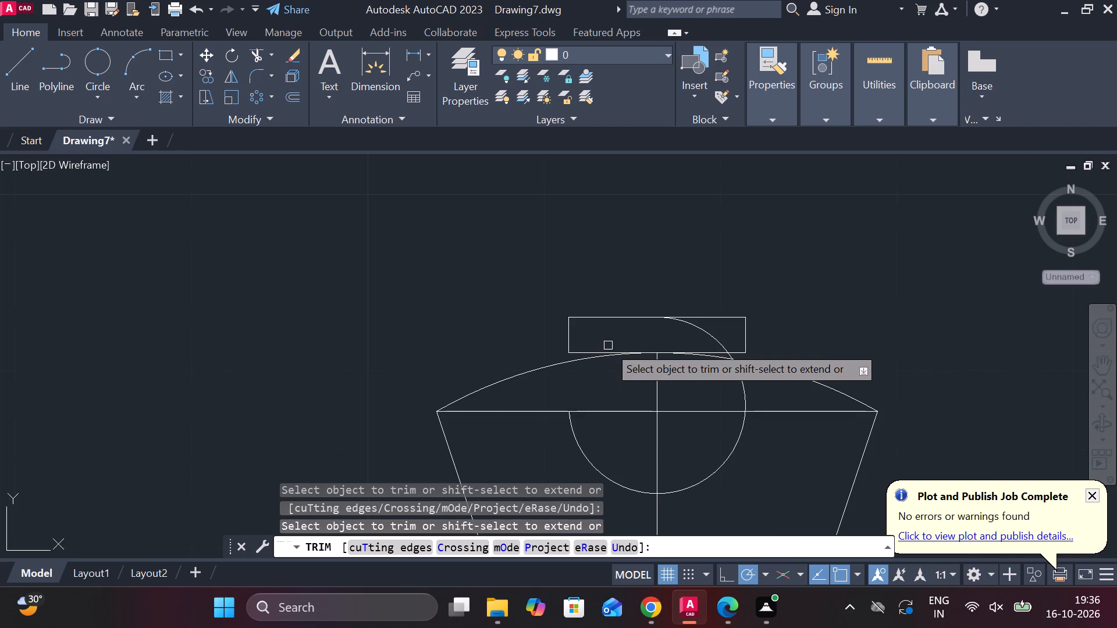
pyautogui.click(581, 443)
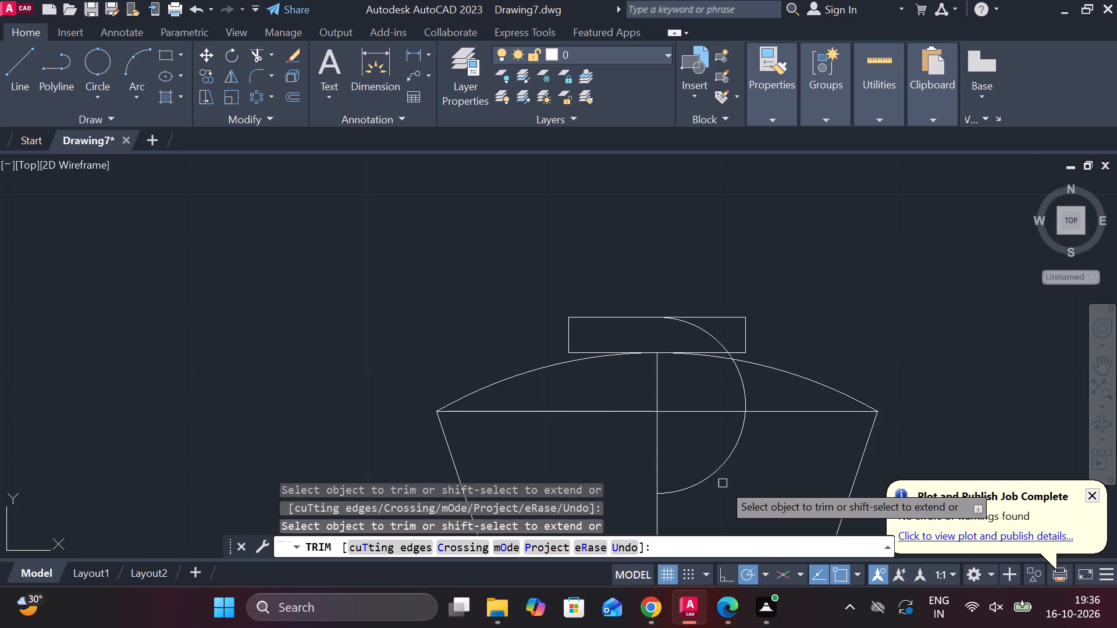
pyautogui.click(715, 472)
pyautogui.click(738, 375)
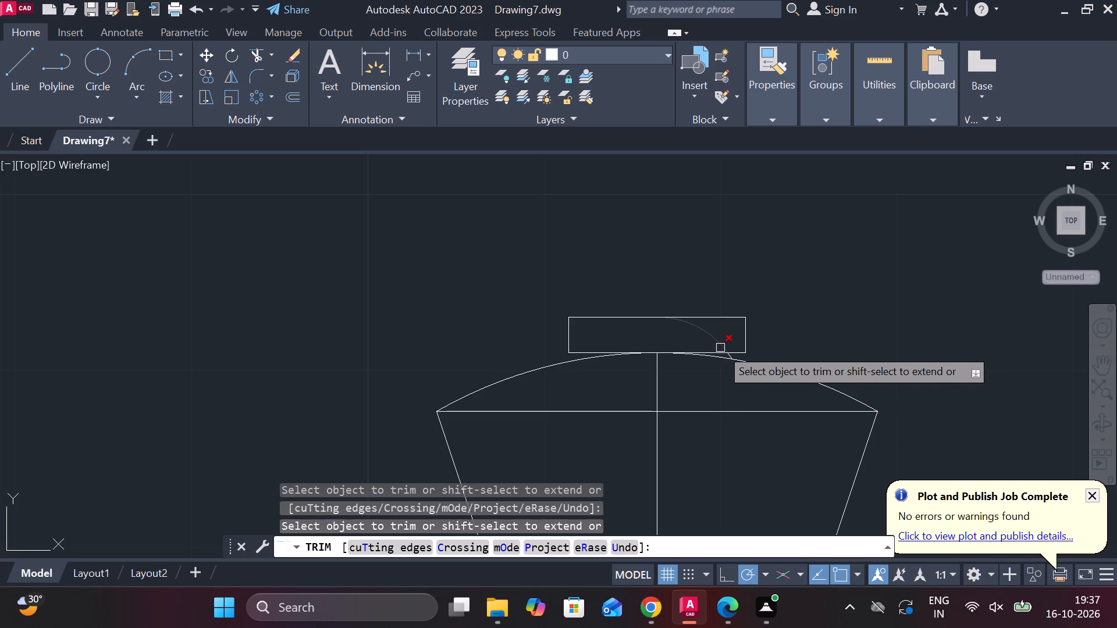
pyautogui.click(720, 343)
pyautogui.scroll(2, 757, 337)
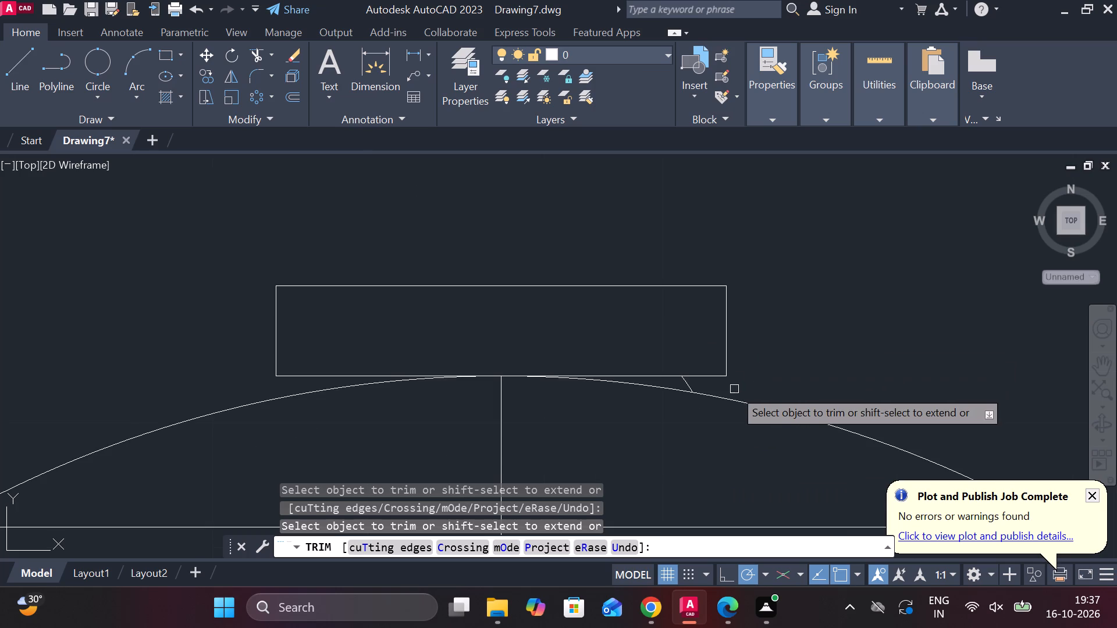
pyautogui.click(689, 386)
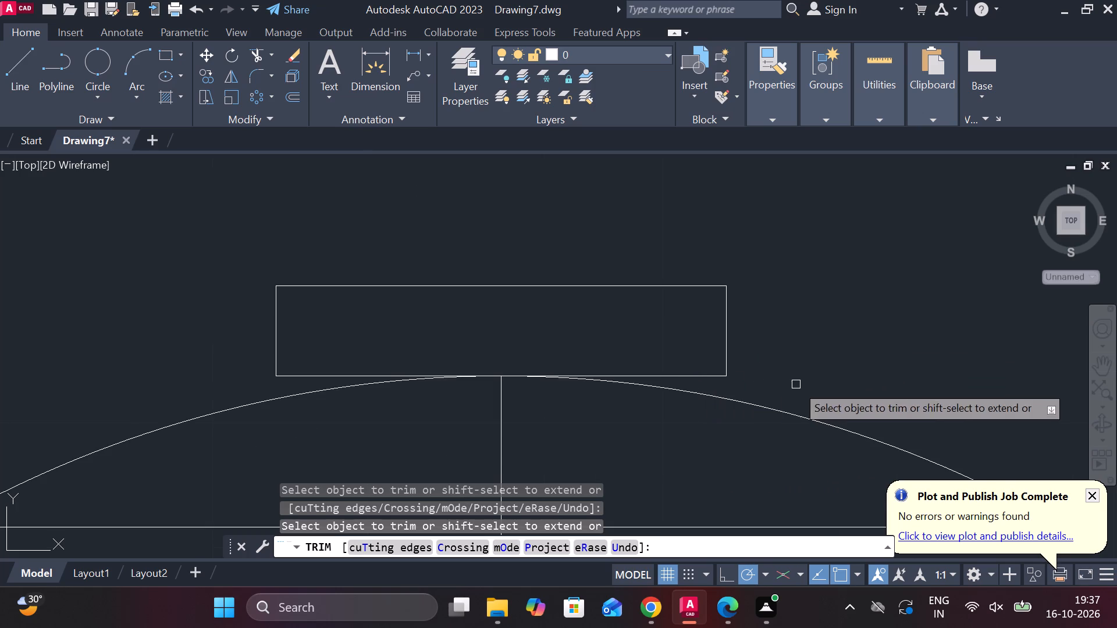
pyautogui.press('Escape')
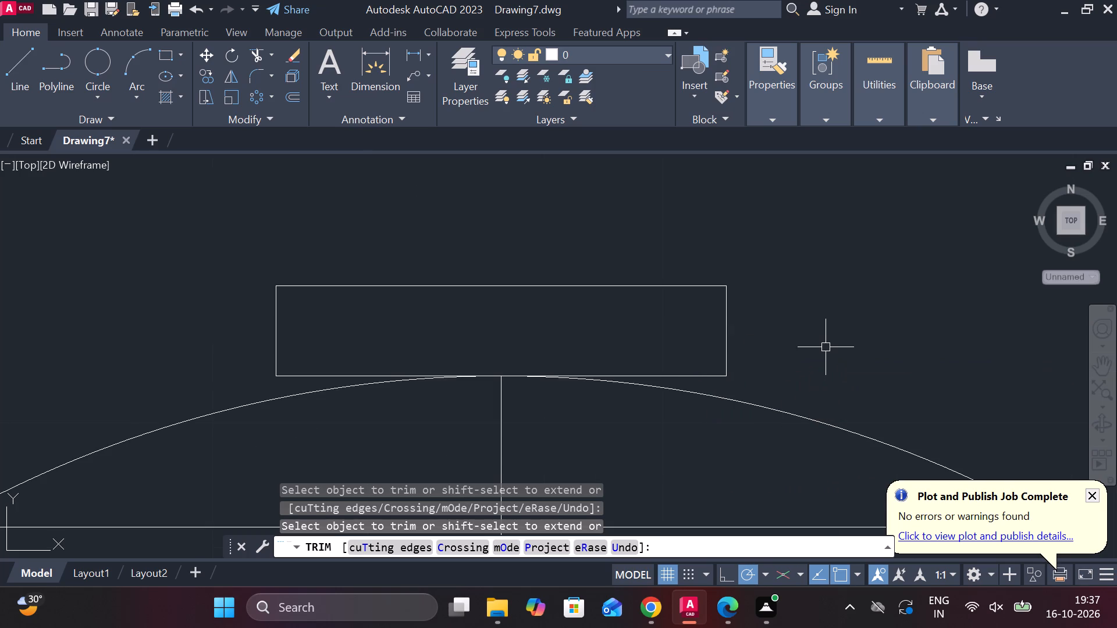
# Extend the band's two vertical sides down to the dome curve.
pyautogui.write('EX')
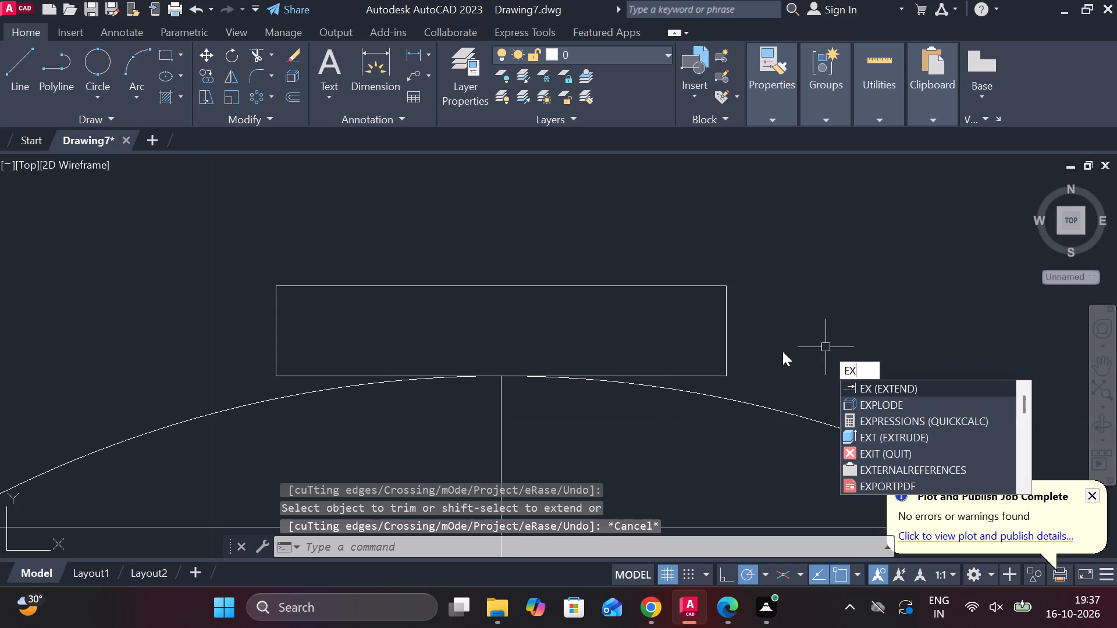
pyautogui.press('Return')
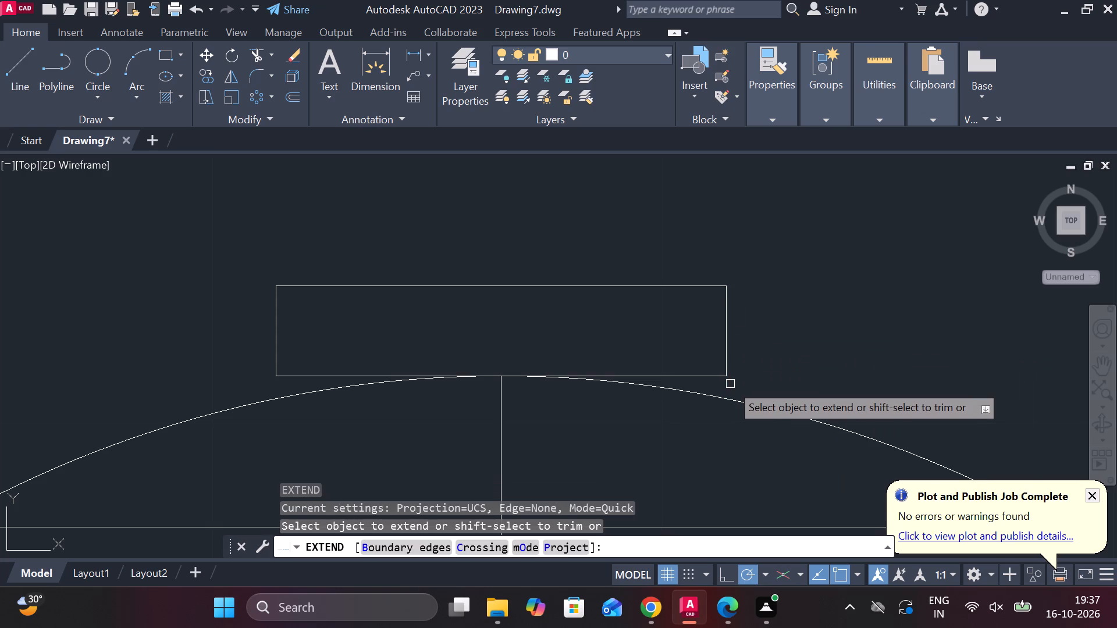
pyautogui.click(727, 352)
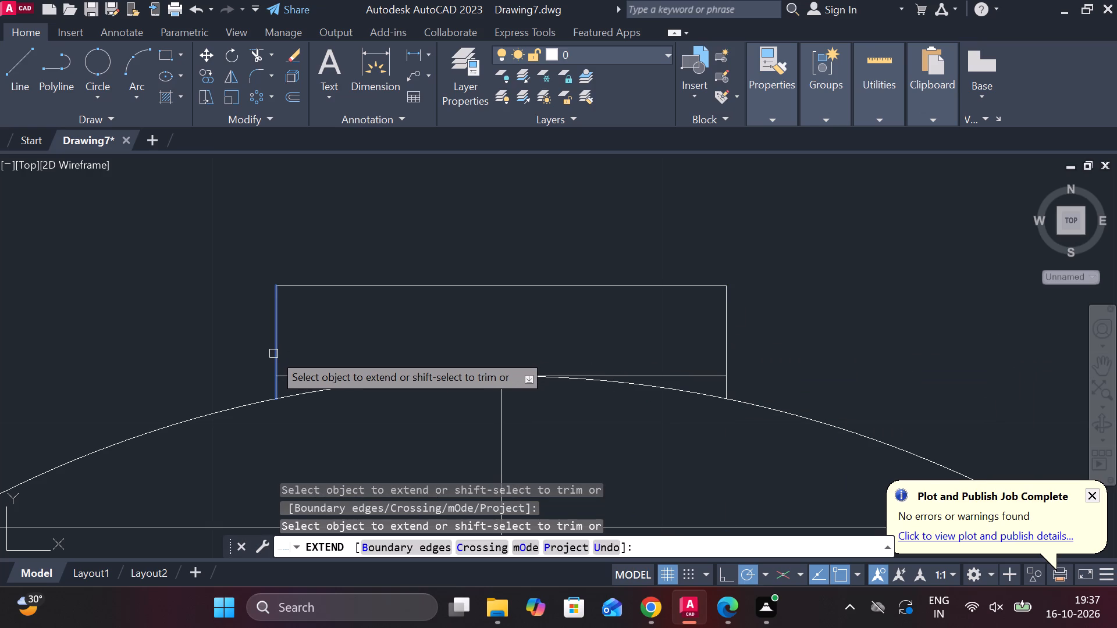
pyautogui.click(273, 354)
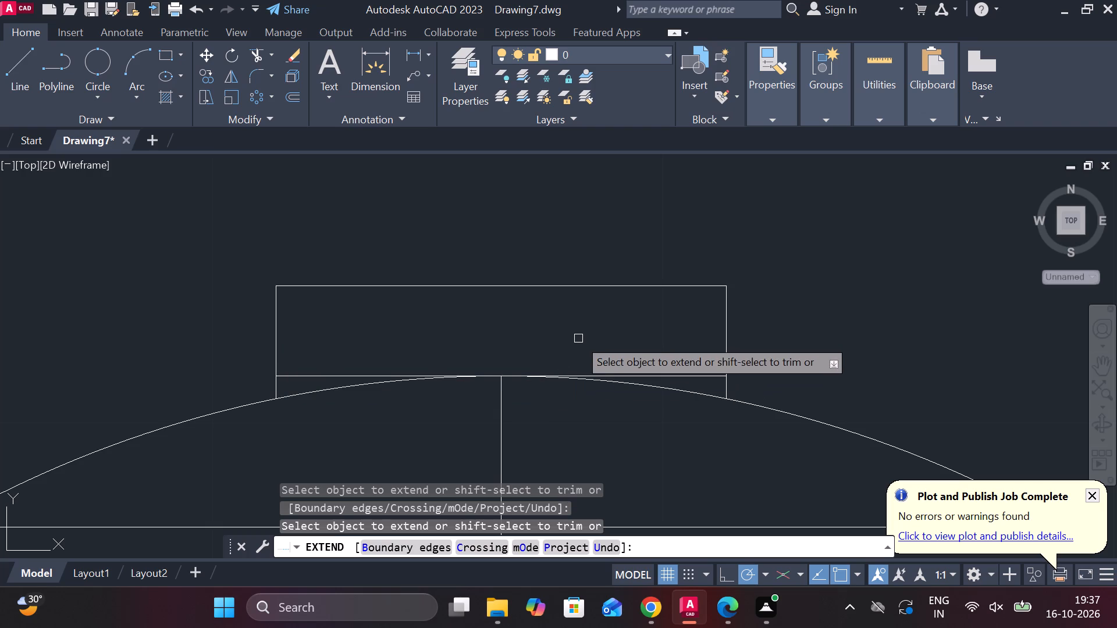
pyautogui.press('Escape')
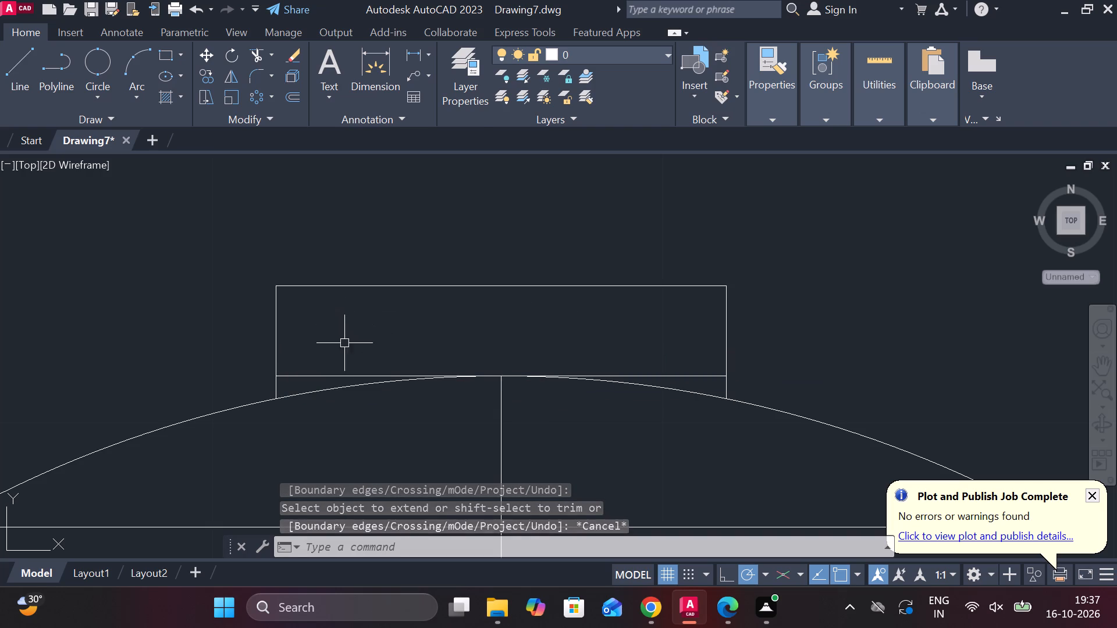
# Delete both halves of the horizontal line touching the dome's apex.
pyautogui.click(329, 378)
pyautogui.press('Delete')
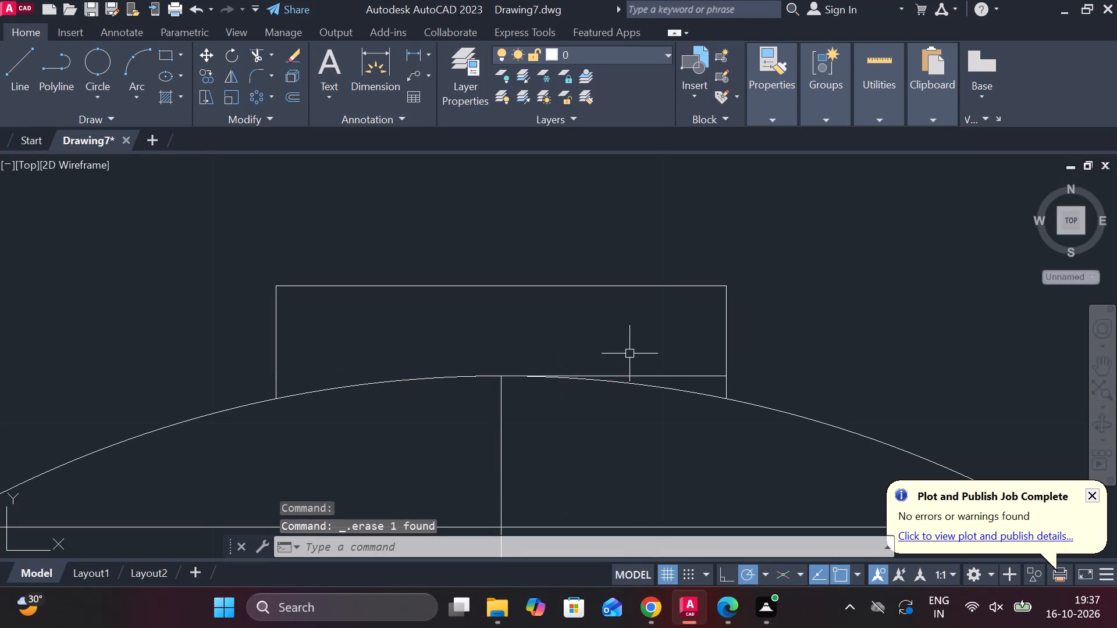
pyautogui.click(686, 372)
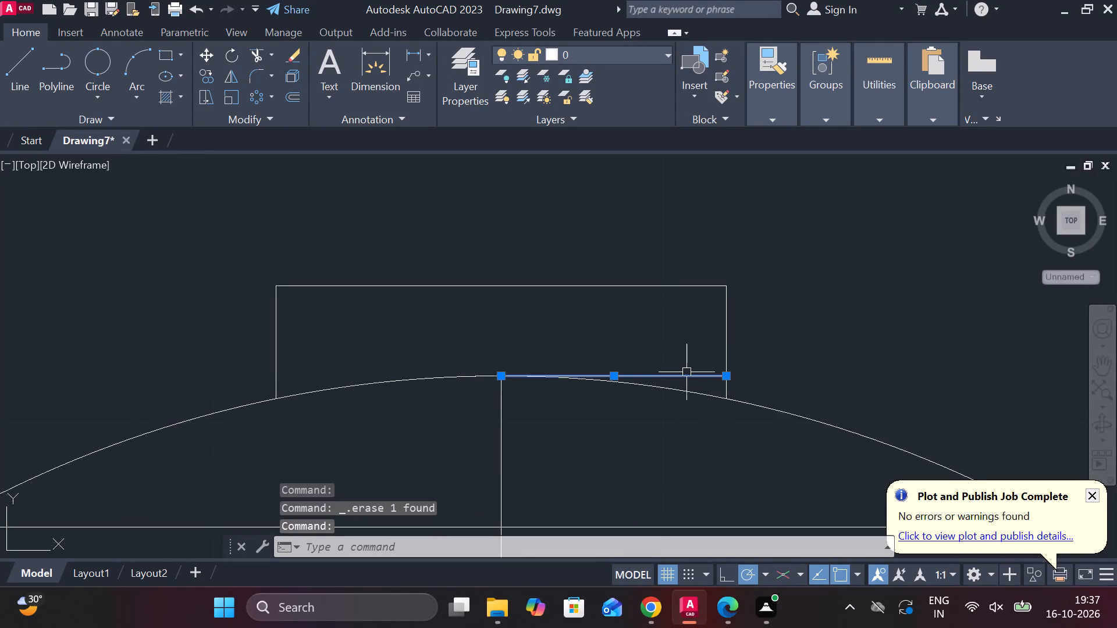
pyautogui.press('Delete')
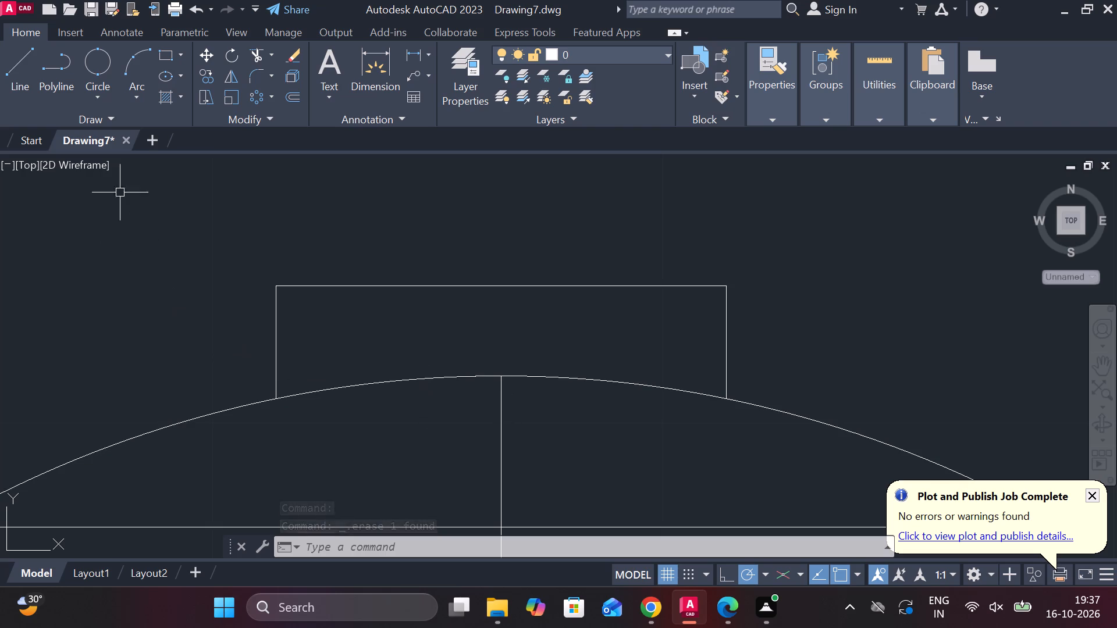
# Draw a vertical line 2 units long from the dome's apex up to the band's upper line.
pyautogui.click(24, 63)
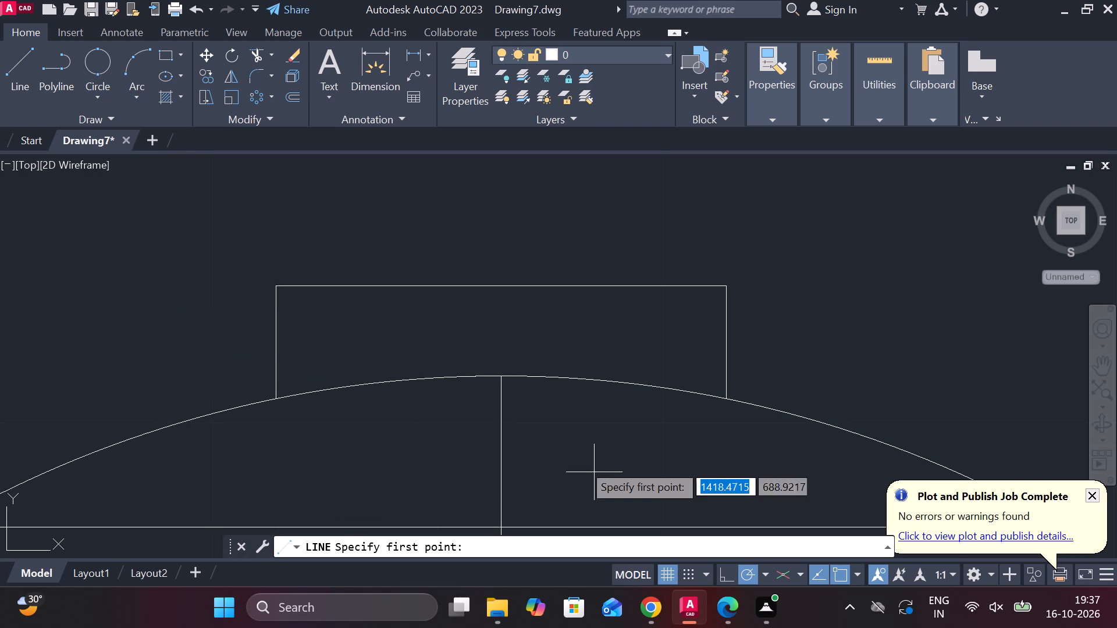
pyautogui.click(503, 382)
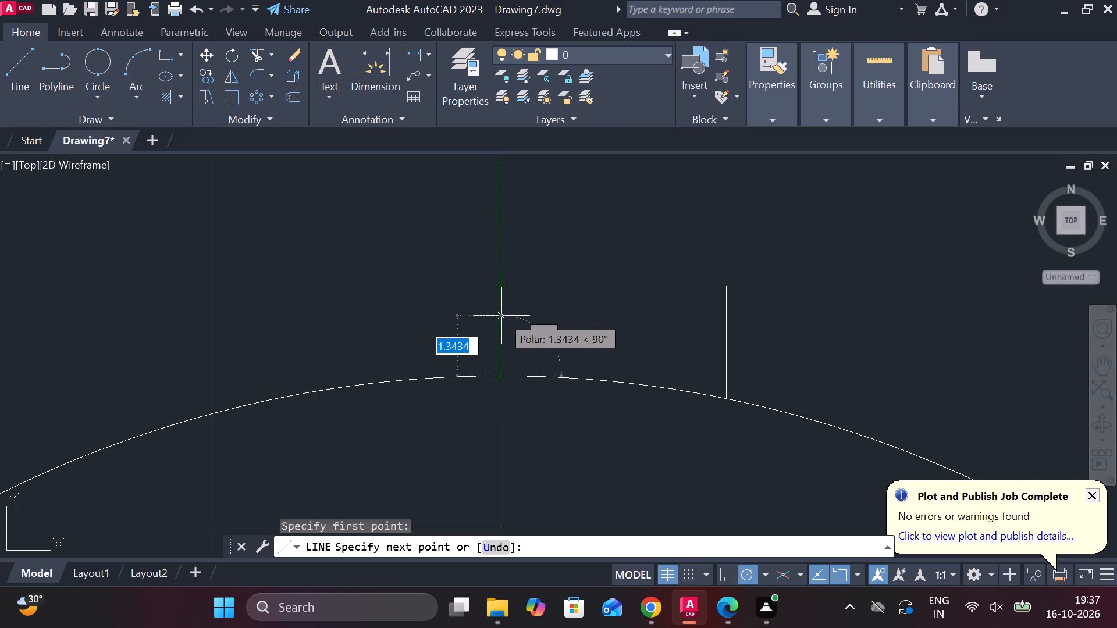
pyautogui.press('2')
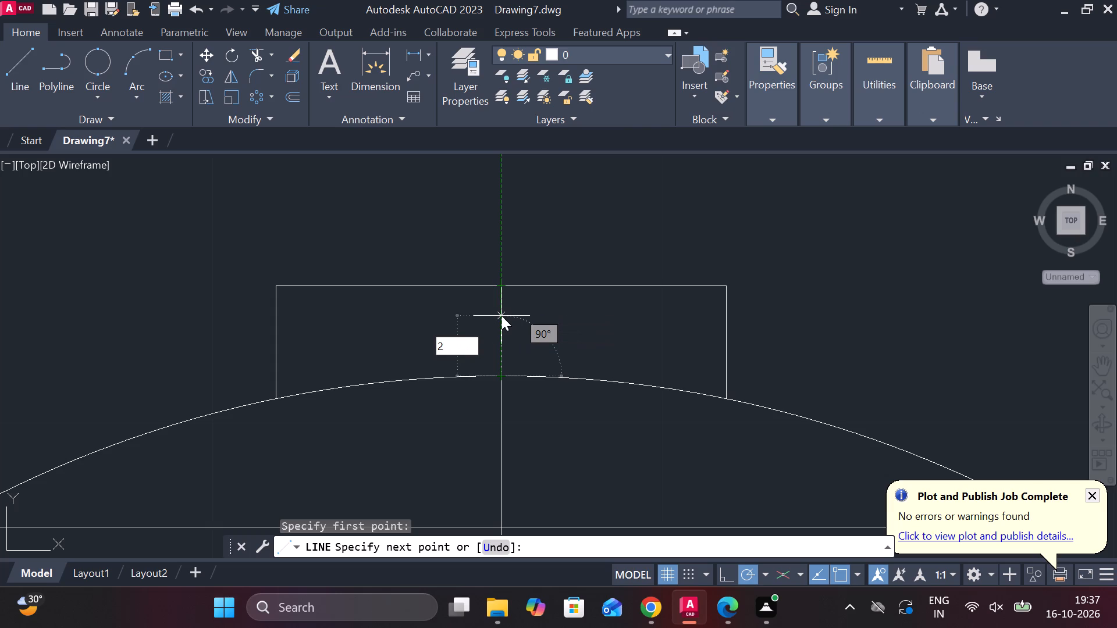
pyautogui.press('Return')
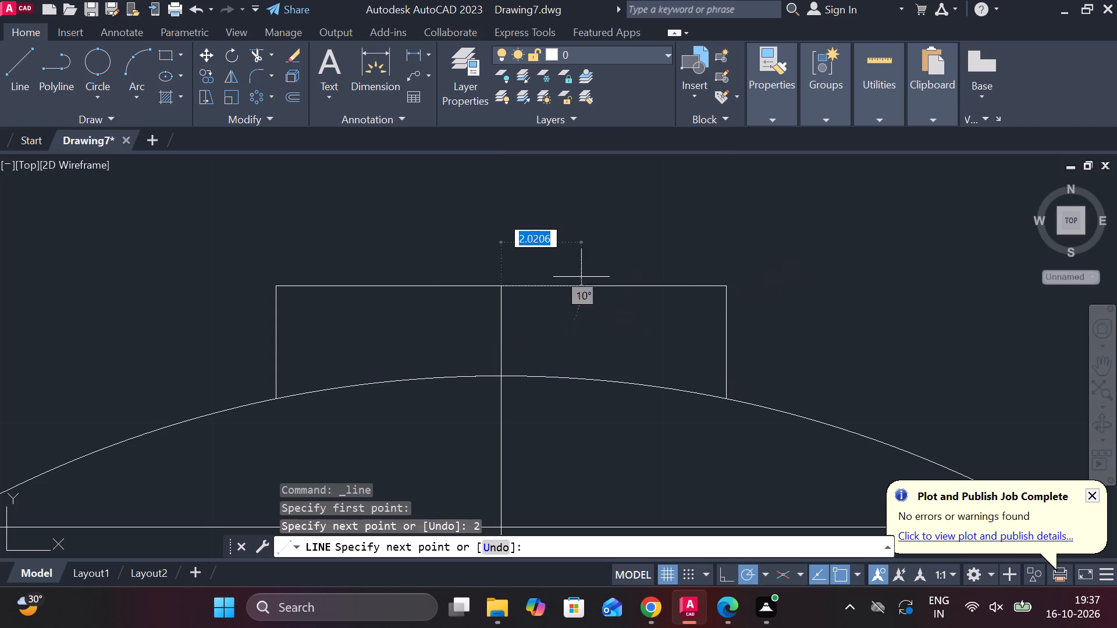
pyautogui.press('Escape')
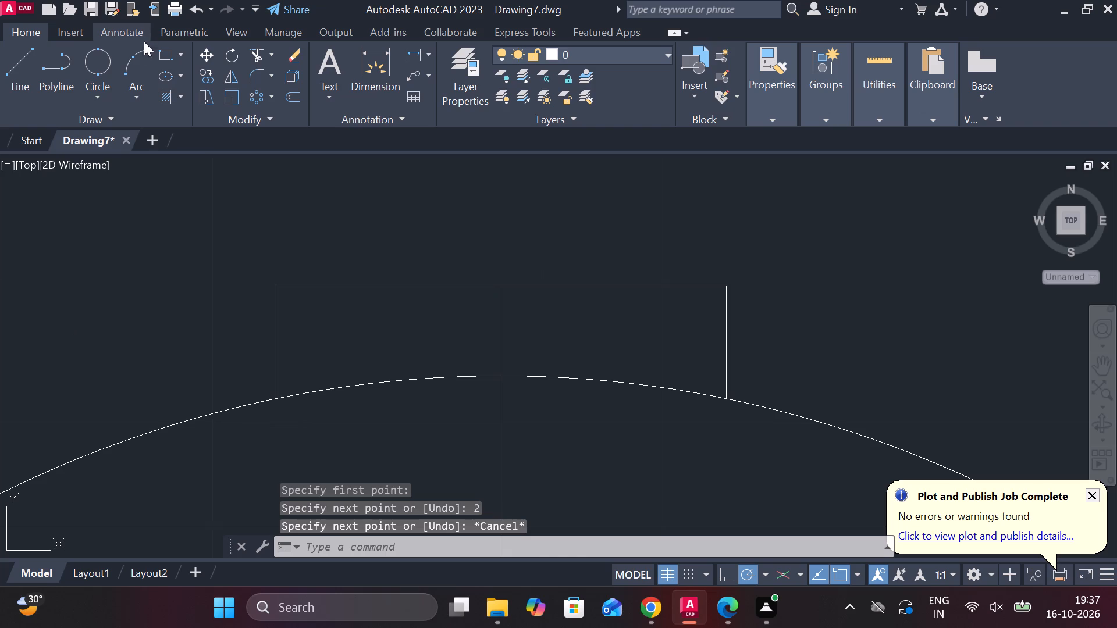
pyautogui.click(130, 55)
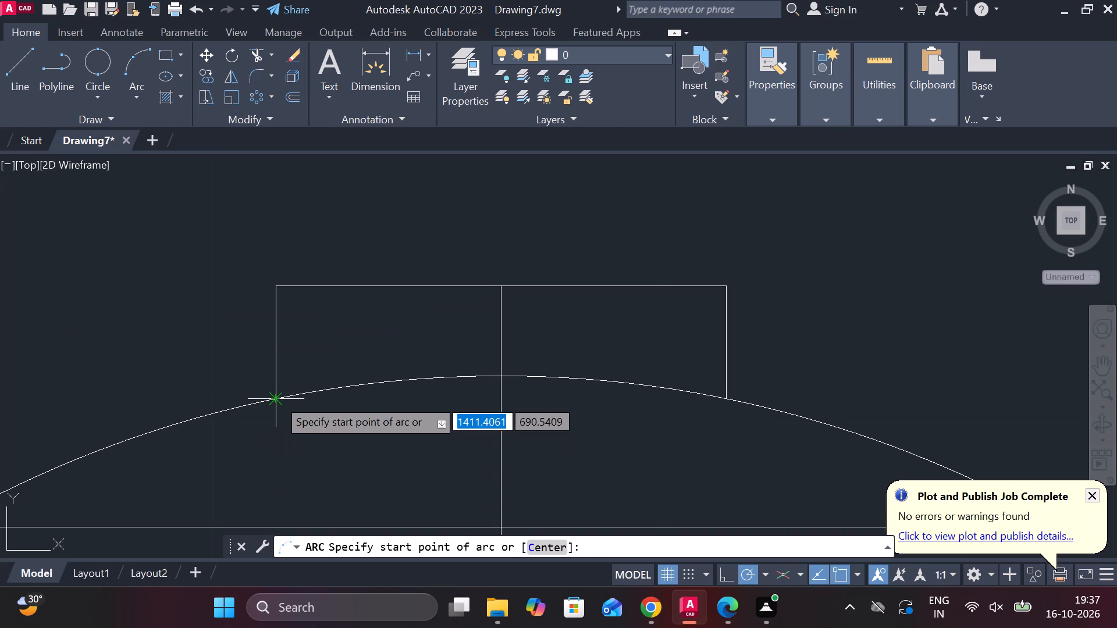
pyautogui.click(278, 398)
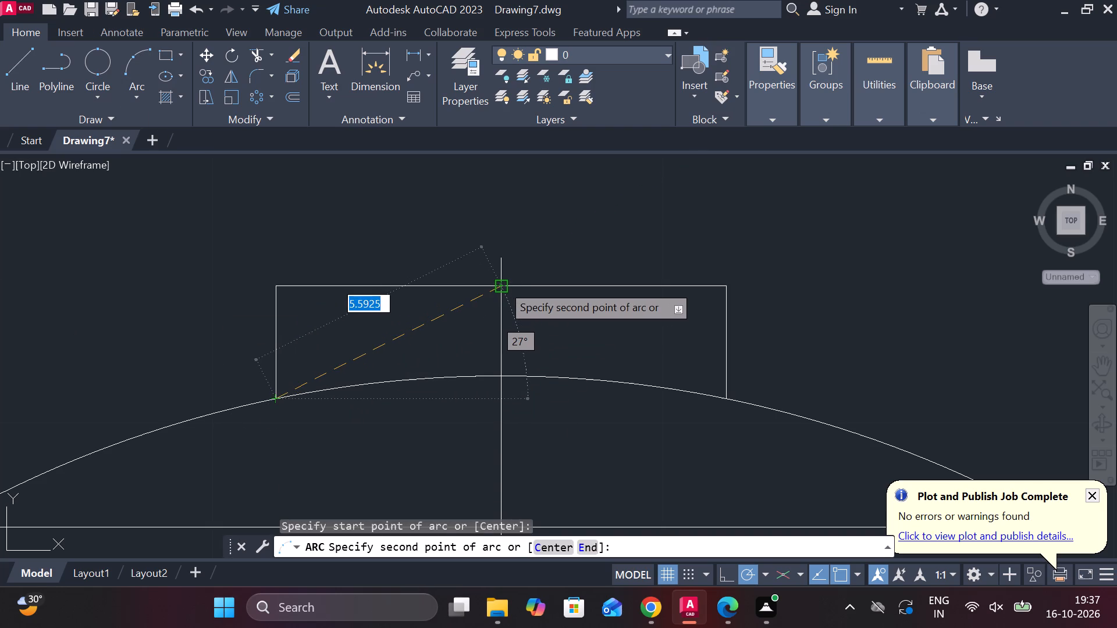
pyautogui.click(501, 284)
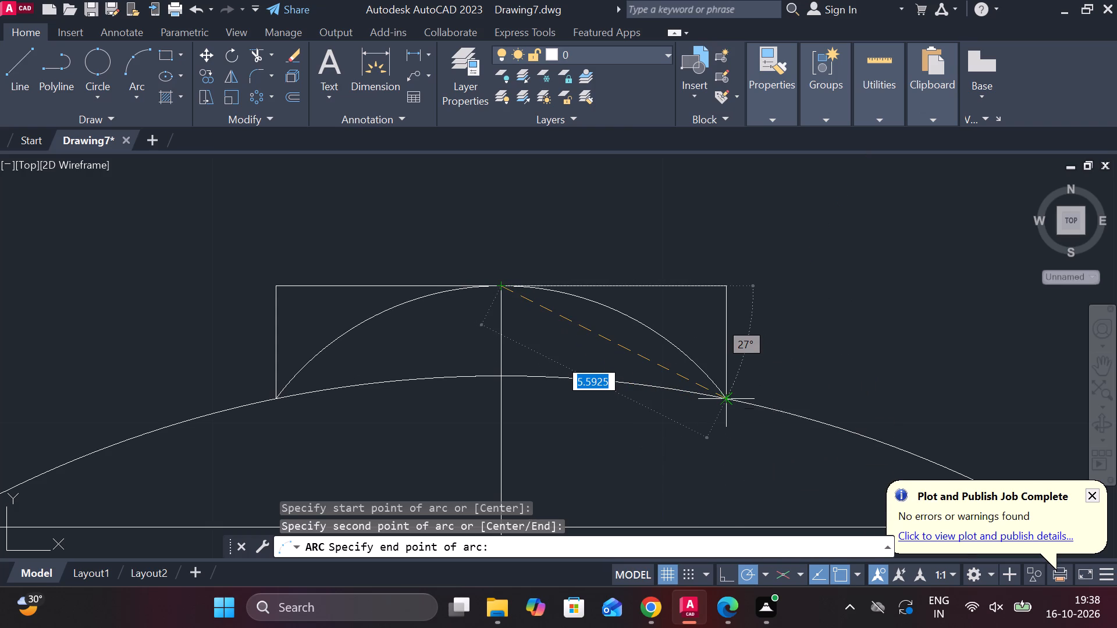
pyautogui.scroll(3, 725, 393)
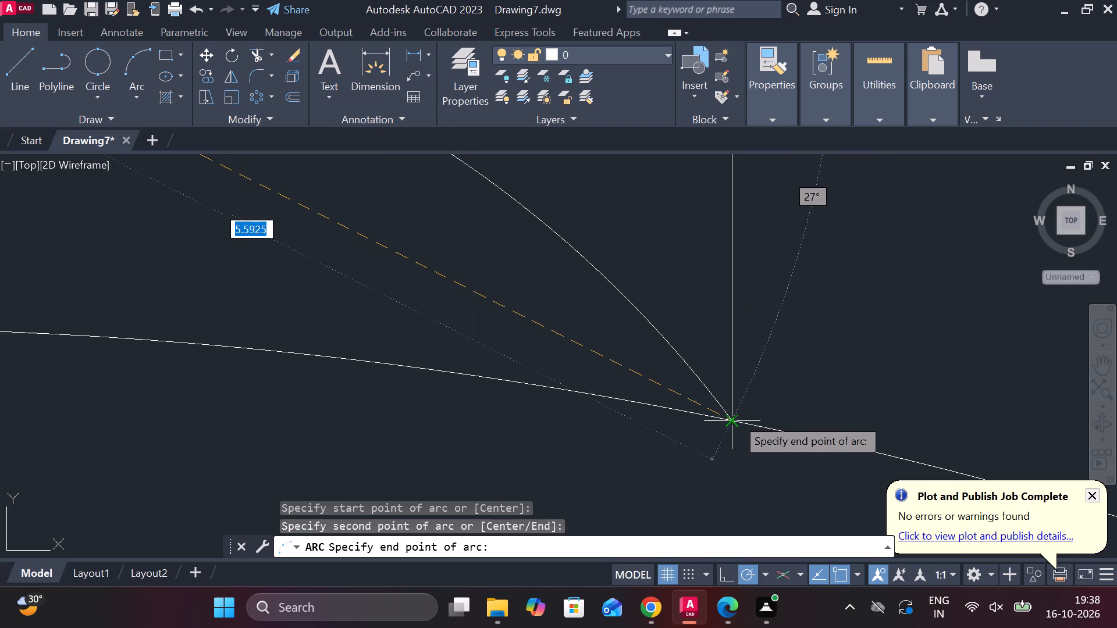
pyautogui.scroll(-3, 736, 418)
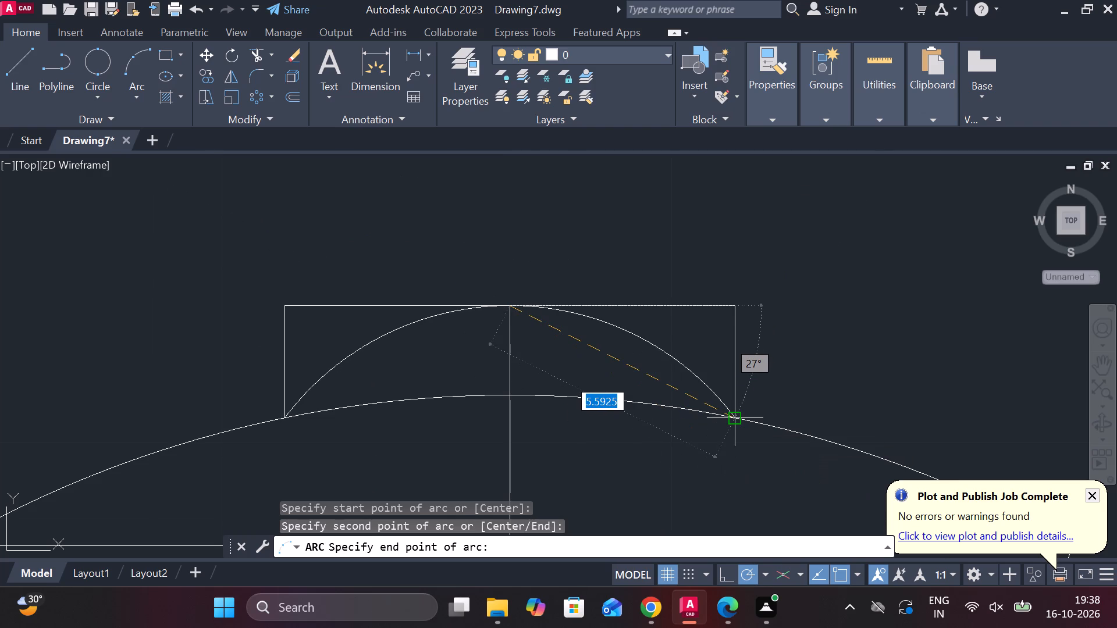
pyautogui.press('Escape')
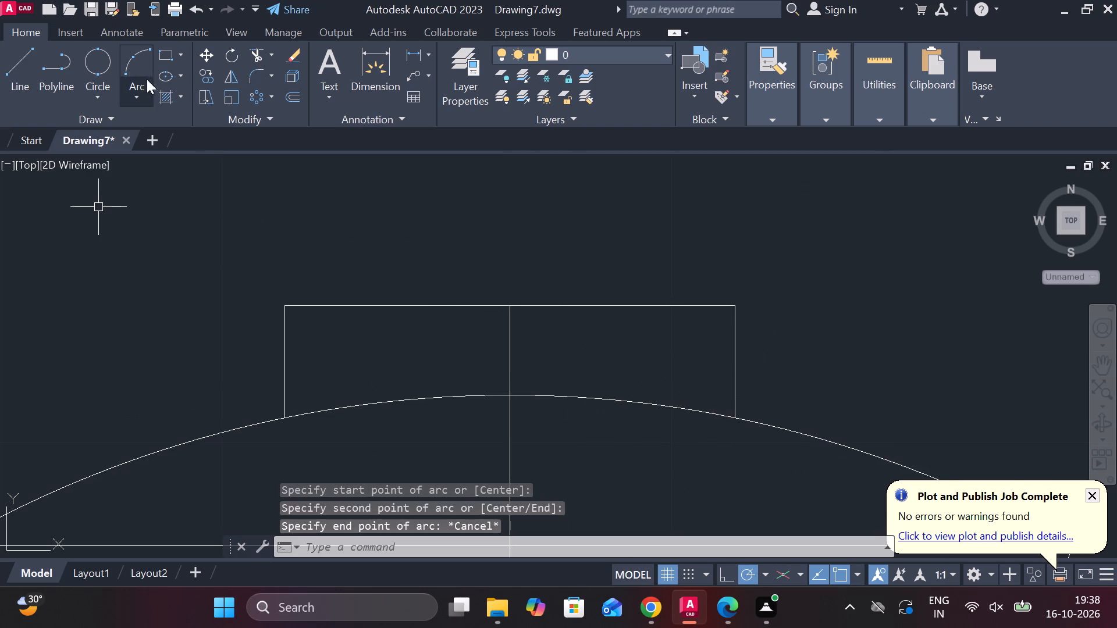
# Draw a three-point arc from the band's lower left corner on the dome, through its top line's midpoint, to its lower right corner.
pyautogui.click(108, 90)
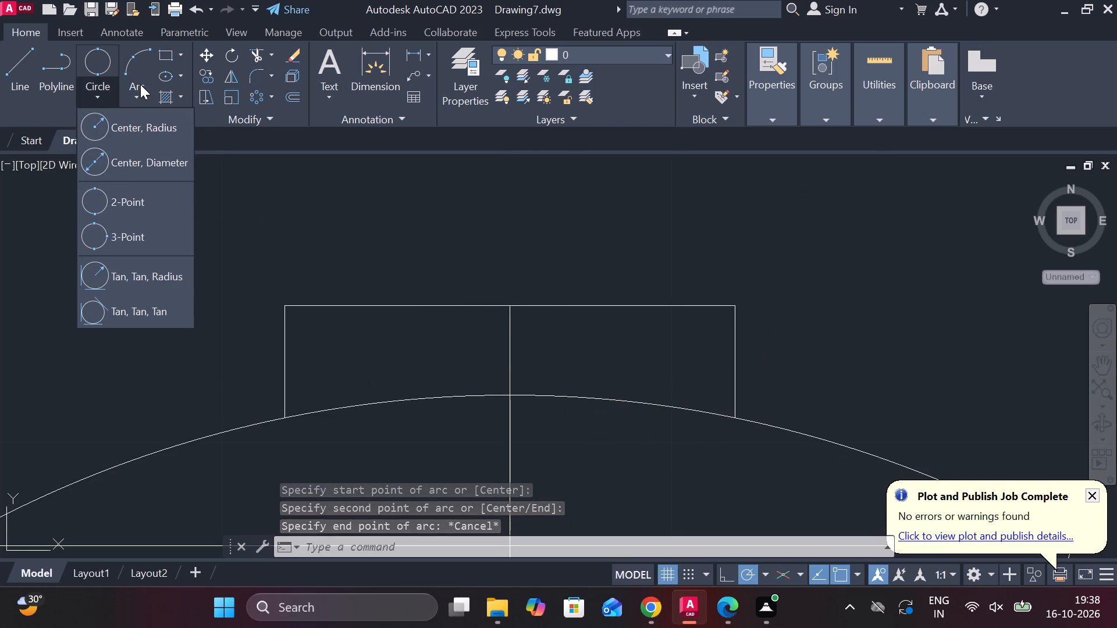
pyautogui.click(140, 98)
pyautogui.click(166, 131)
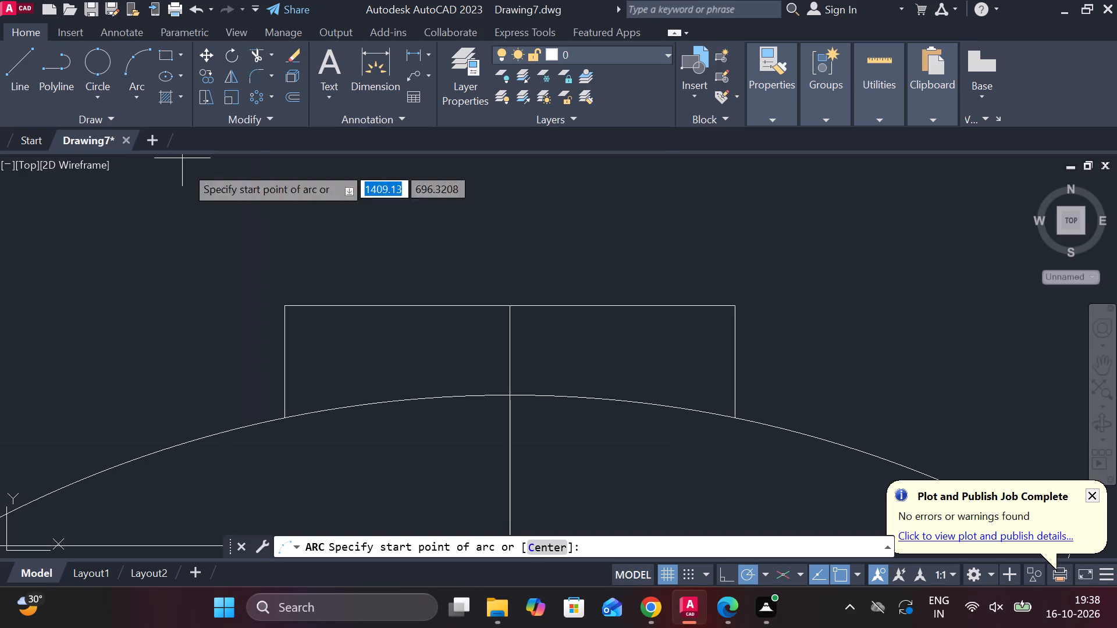
pyautogui.click(289, 418)
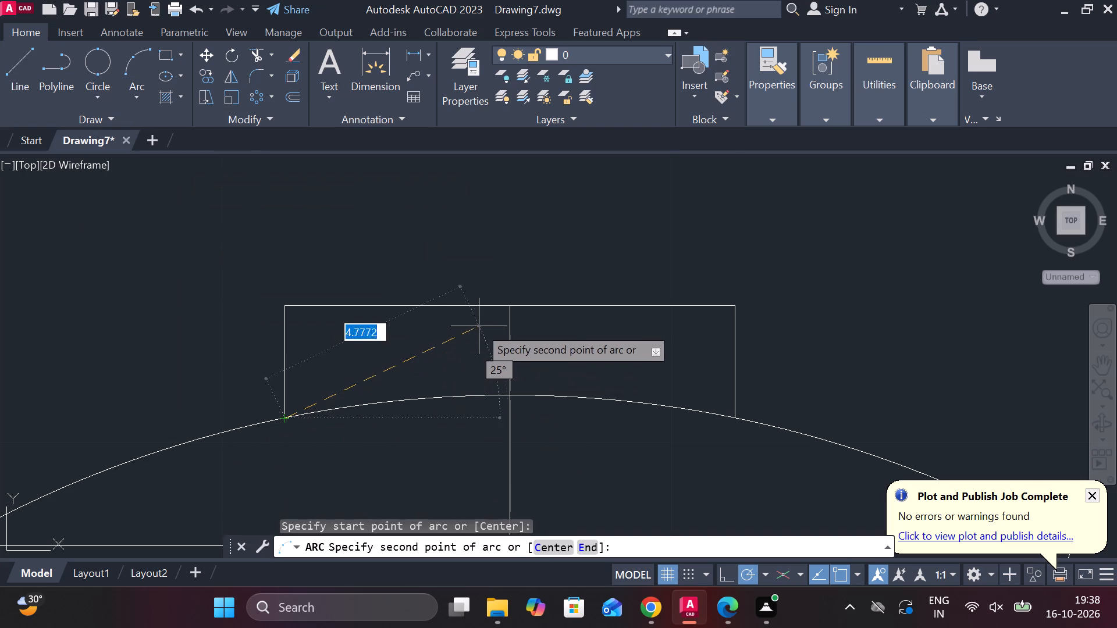
pyautogui.click(511, 304)
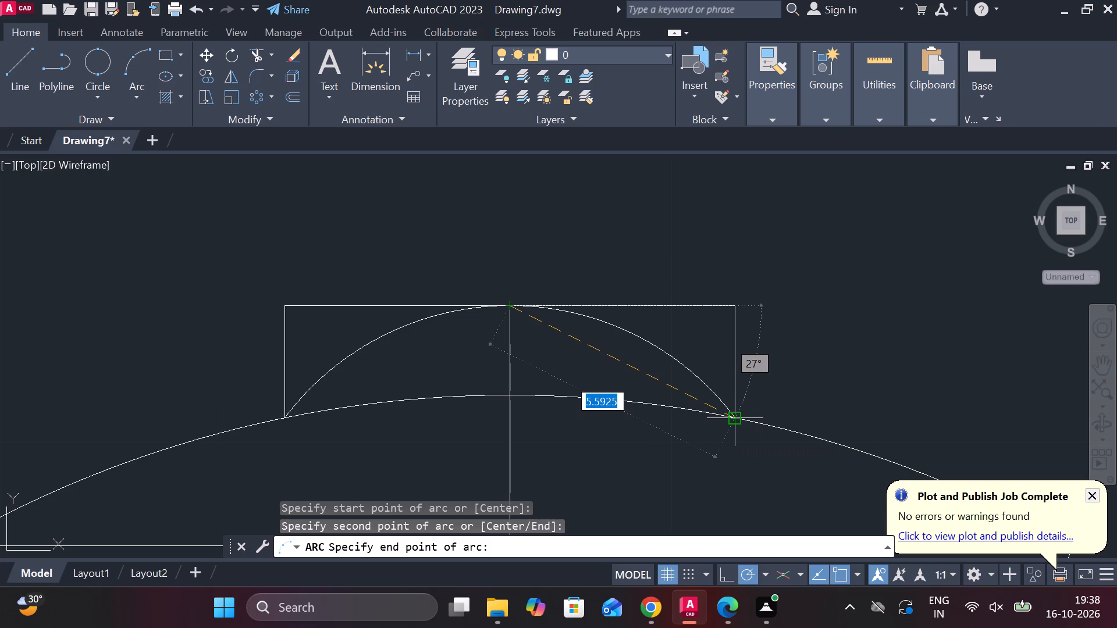
pyautogui.scroll(1, 736, 420)
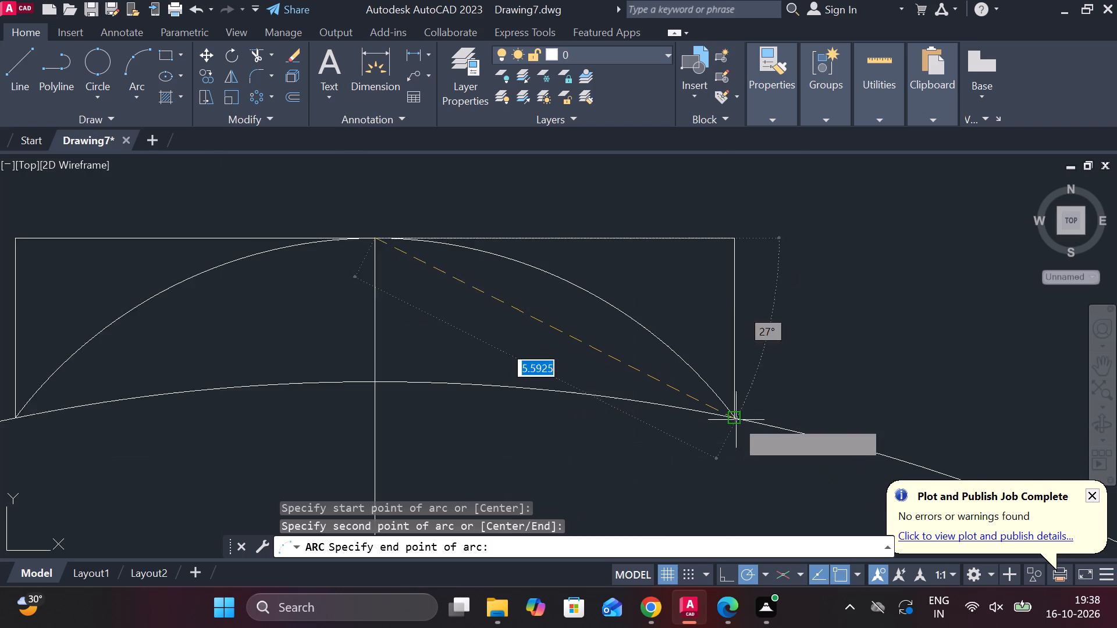
pyautogui.scroll(1, 736, 420)
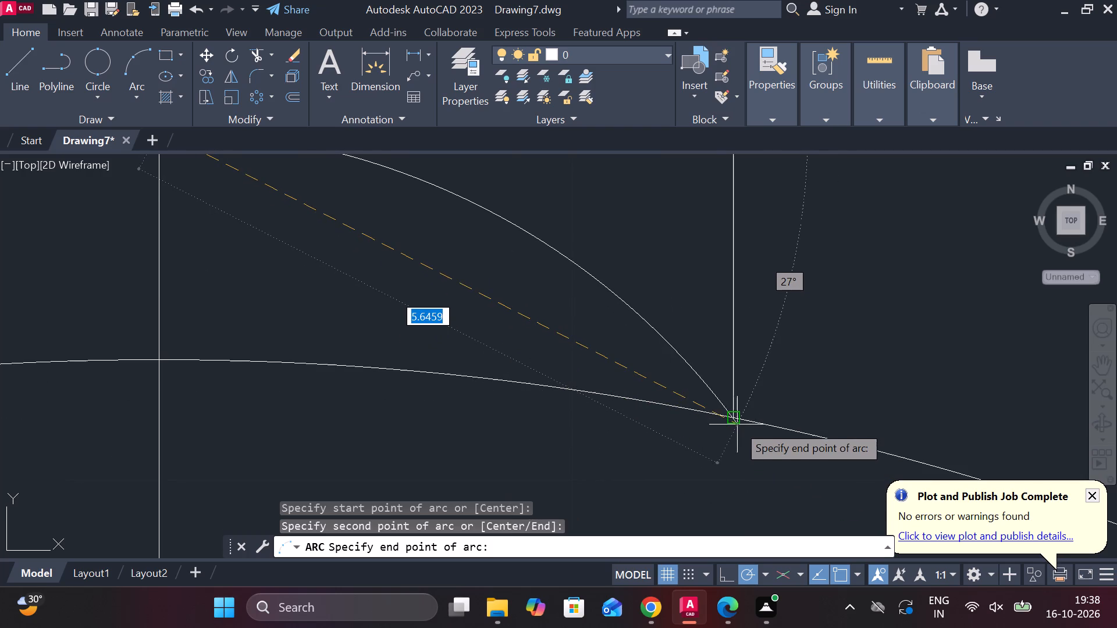
pyautogui.click(737, 422)
# Check the width of the band's top line with a trial linear dimension, without placing it.
pyautogui.scroll(-1, 606, 469)
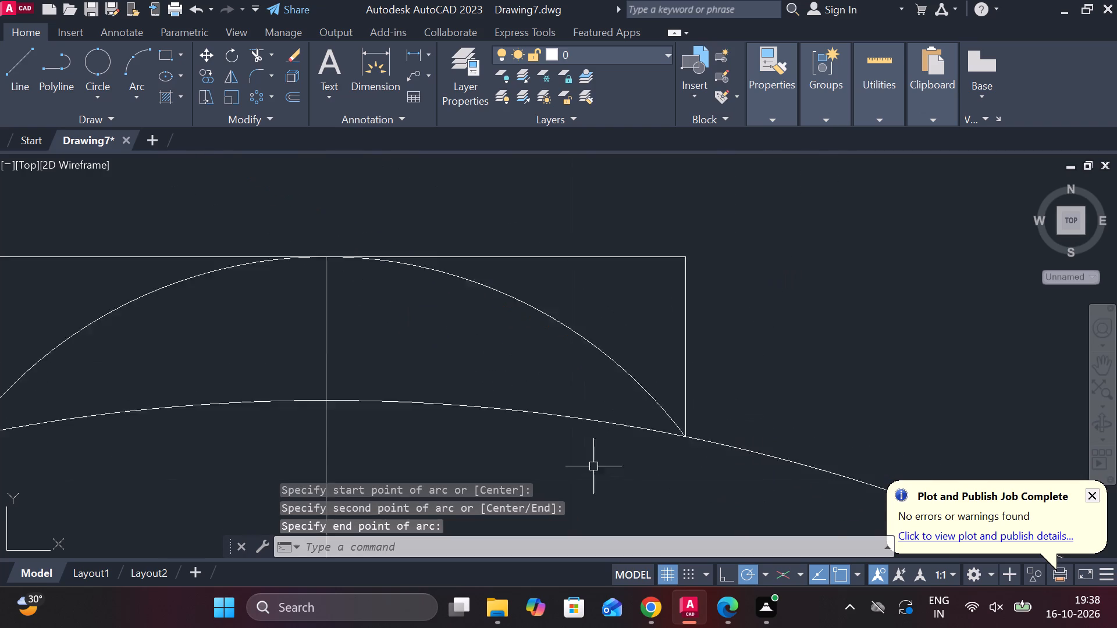
pyautogui.scroll(-2, 593, 466)
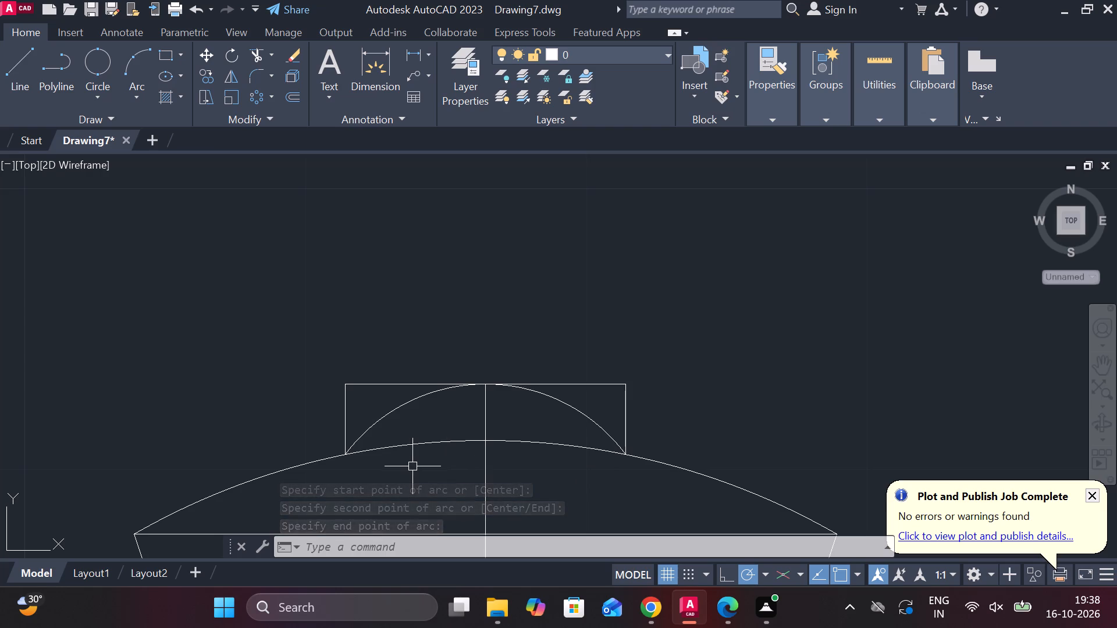
pyautogui.scroll(-1, 412, 472)
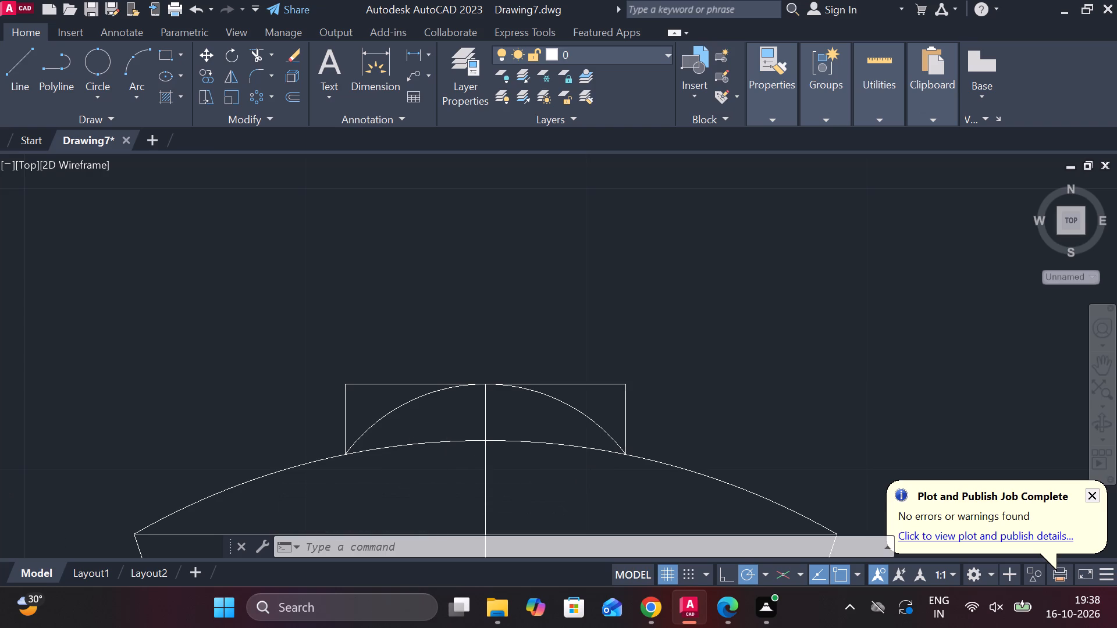
pyautogui.click(427, 57)
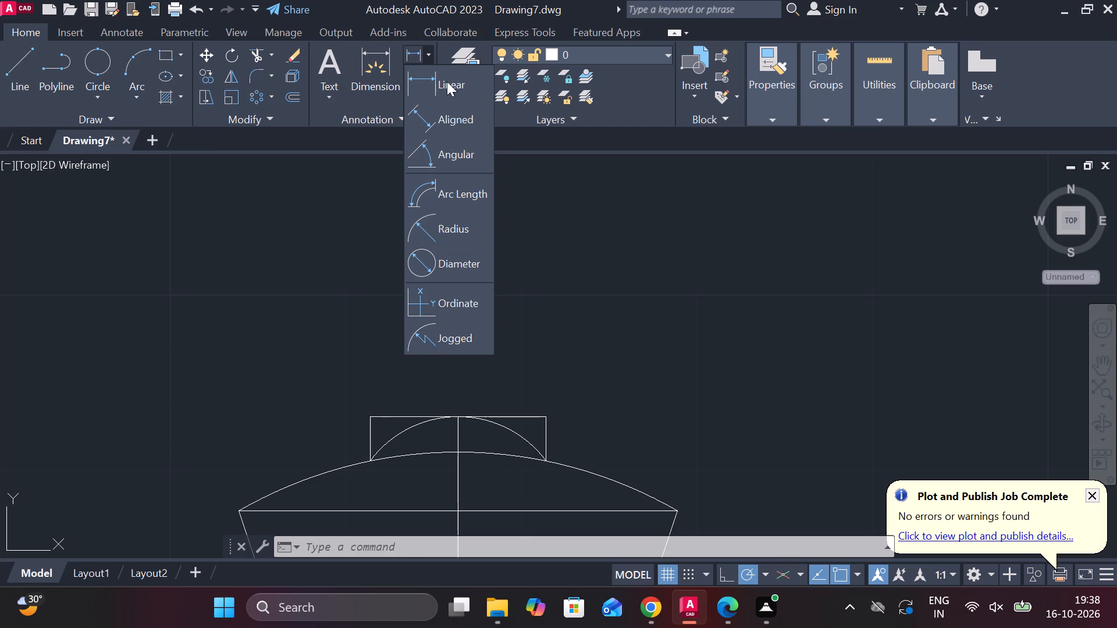
pyautogui.click(447, 81)
pyautogui.click(367, 420)
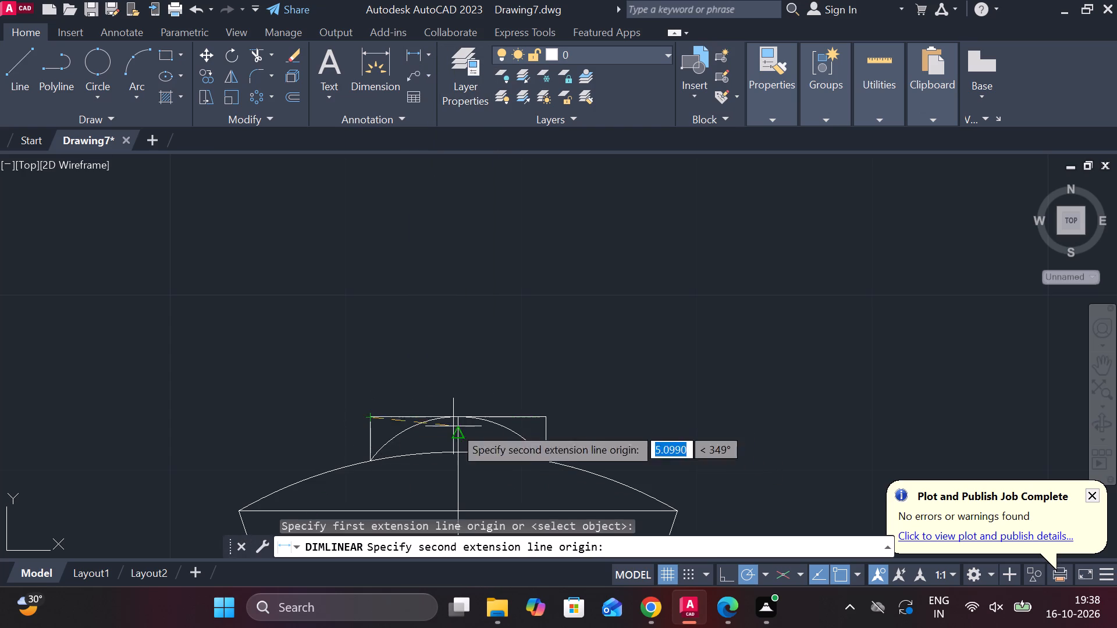
pyautogui.click(544, 419)
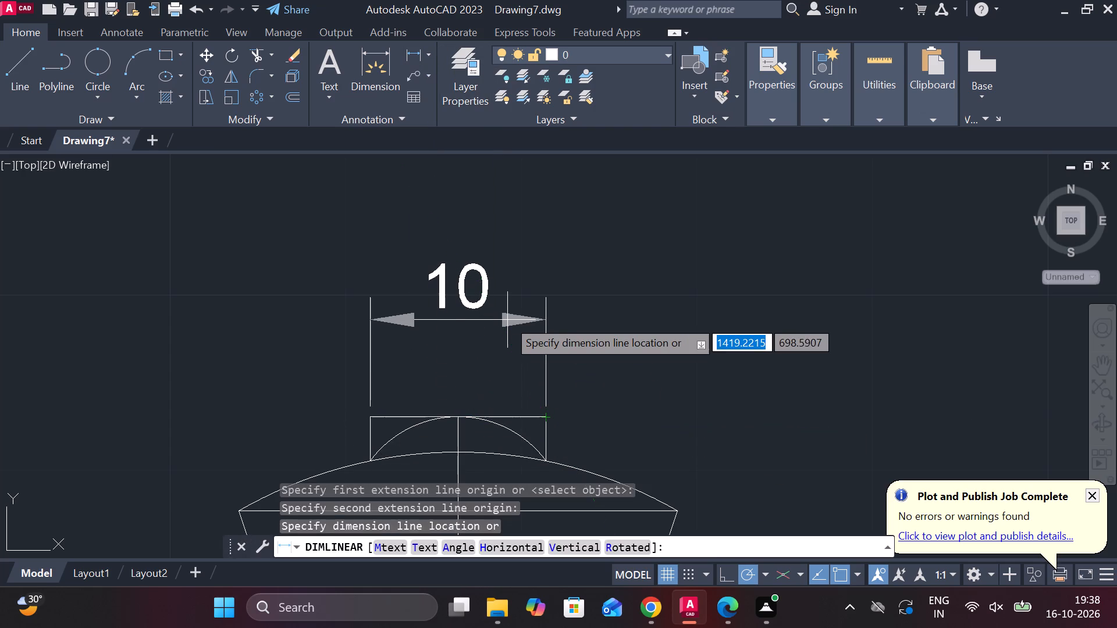
pyautogui.press('Escape')
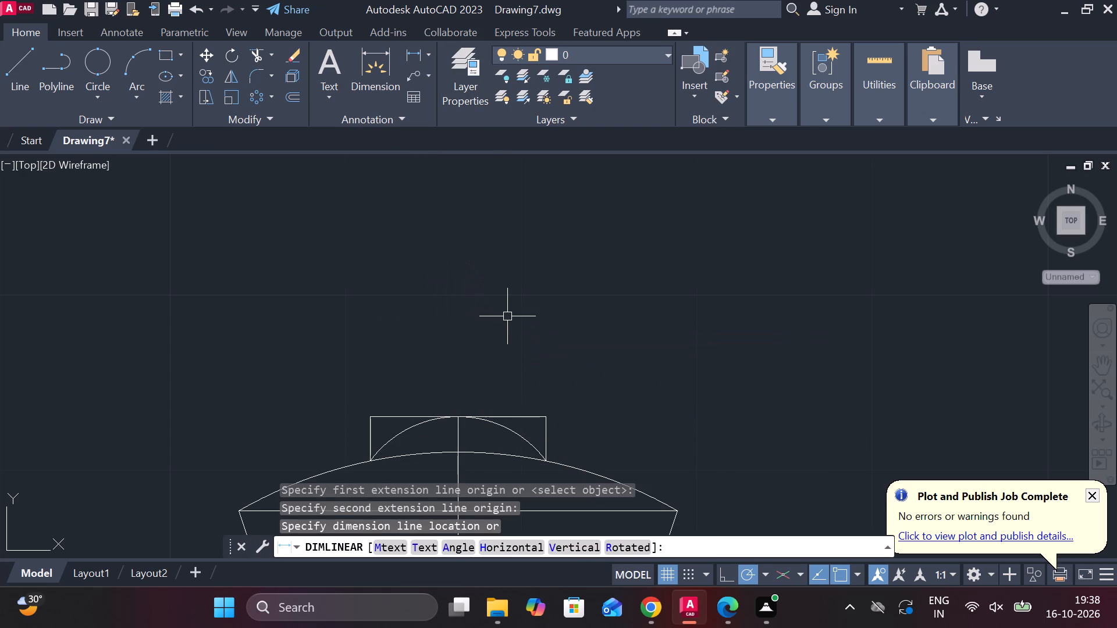
# Check the height of the band's right vertical side with a trial linear dimension, without placing it.
pyautogui.click(407, 58)
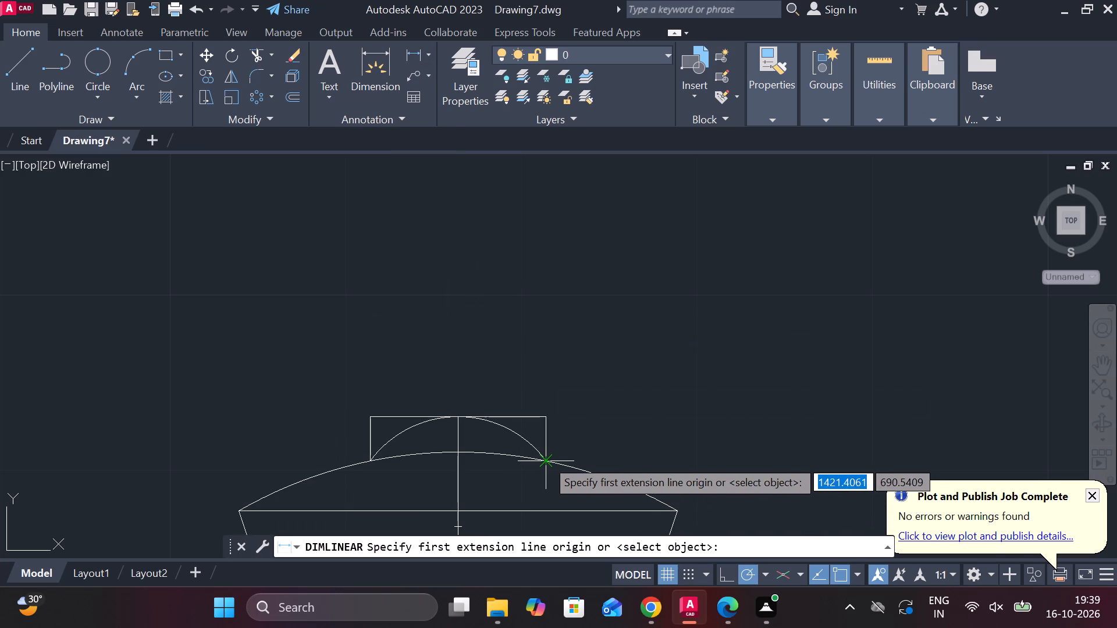
pyautogui.scroll(2, 546, 459)
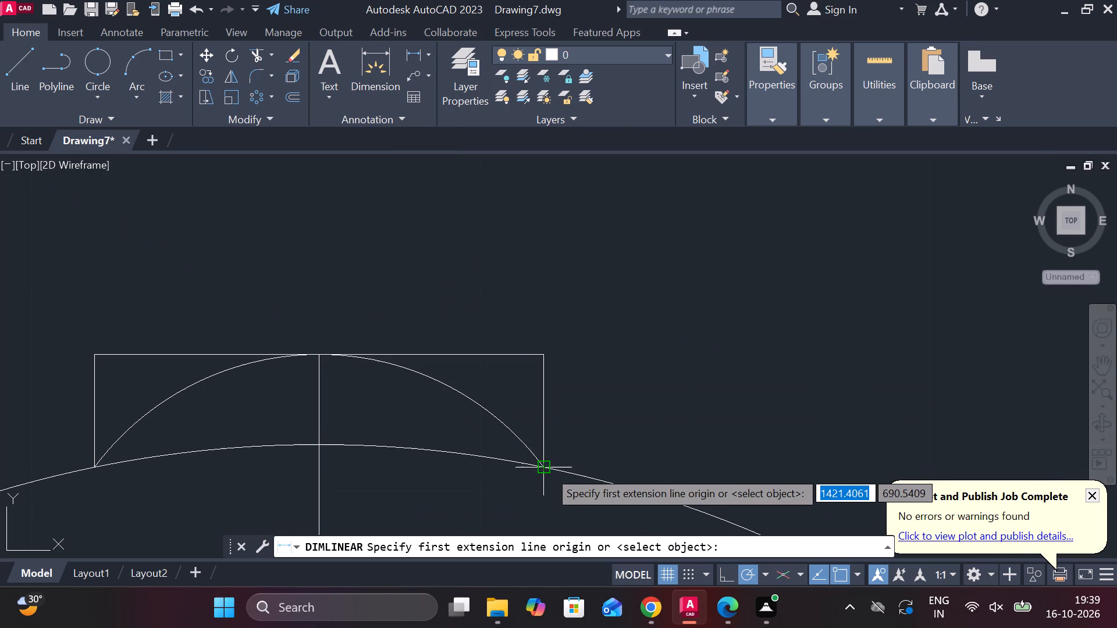
pyautogui.click(547, 469)
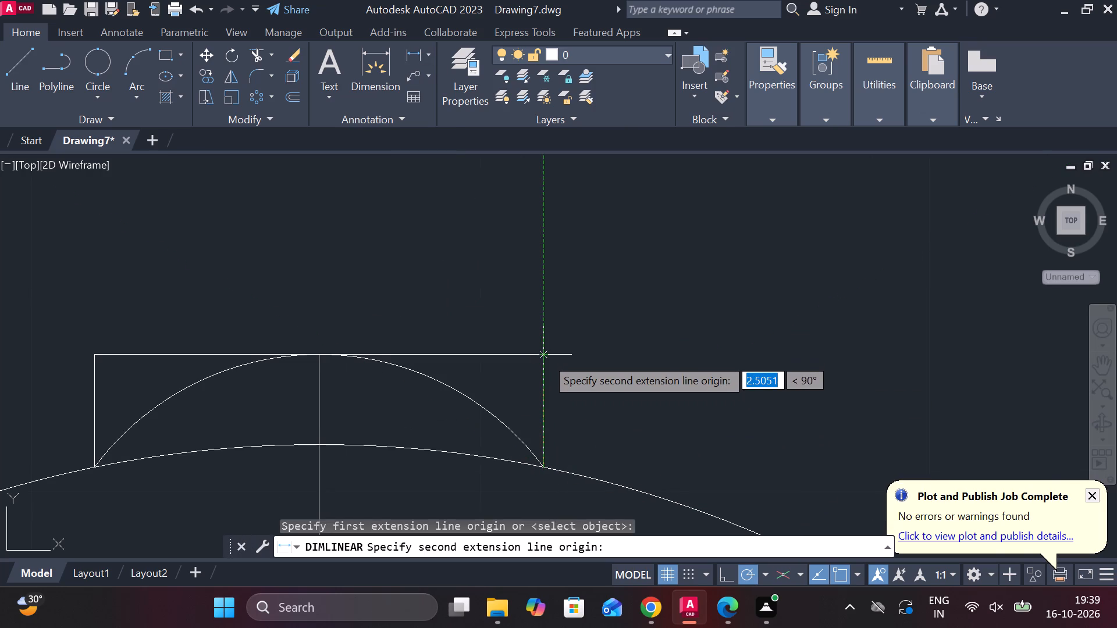
pyautogui.click(545, 358)
pyautogui.scroll(-2, 732, 369)
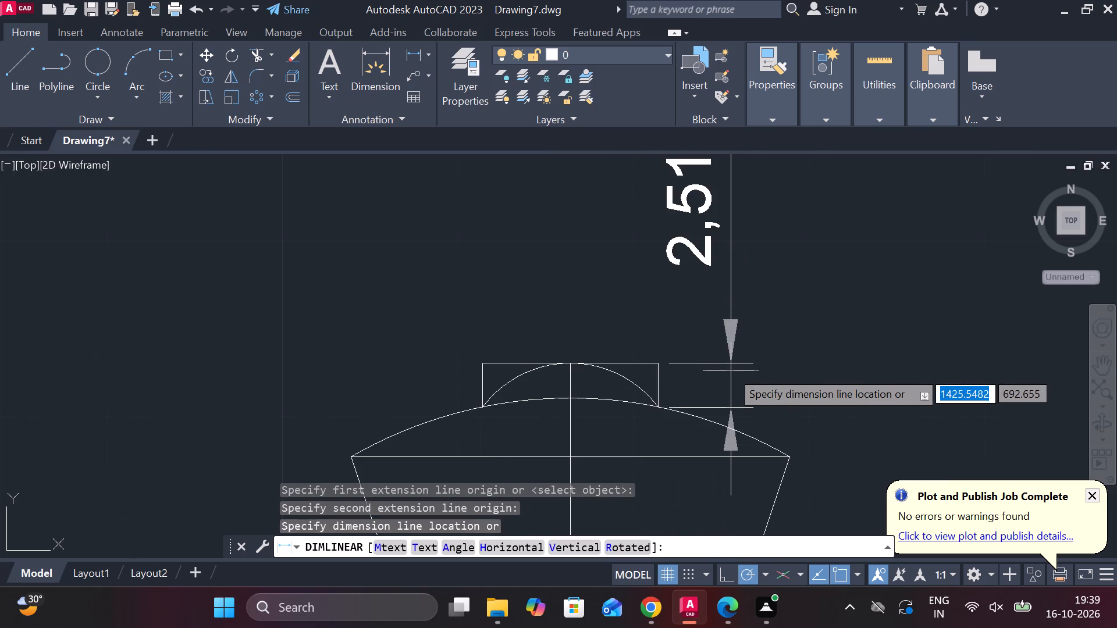
pyautogui.scroll(-1, 731, 370)
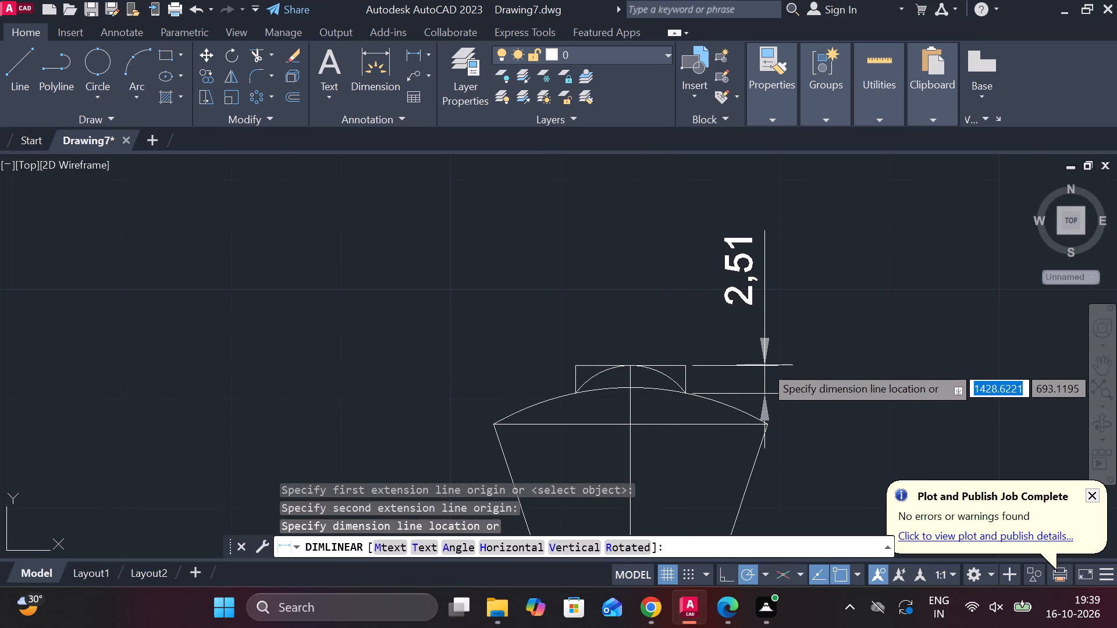
pyautogui.scroll(3, 792, 367)
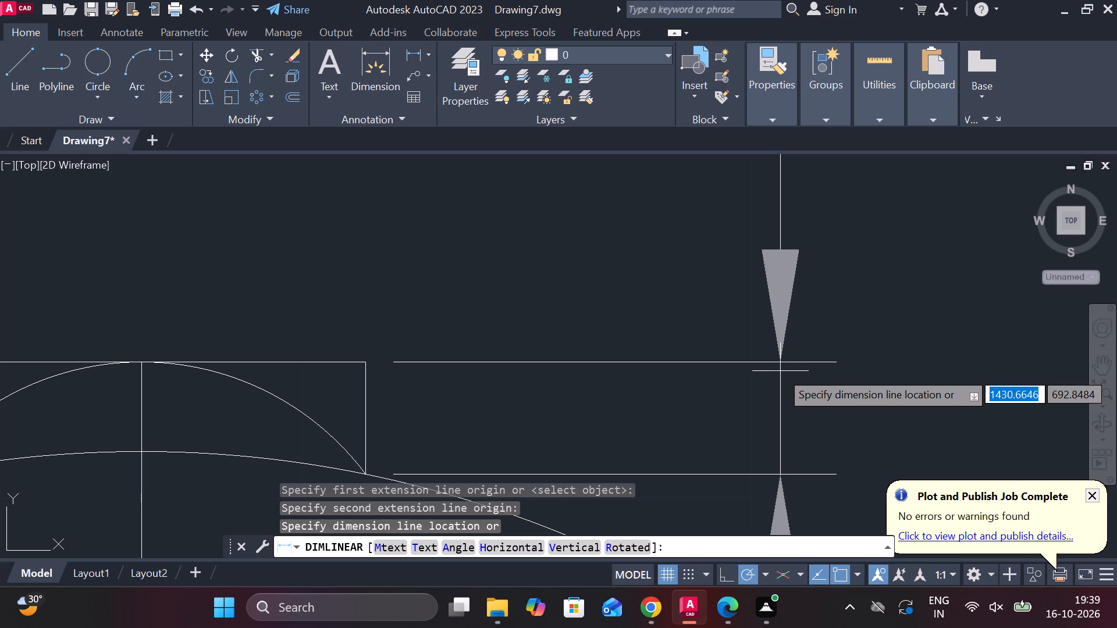
pyautogui.press('Escape')
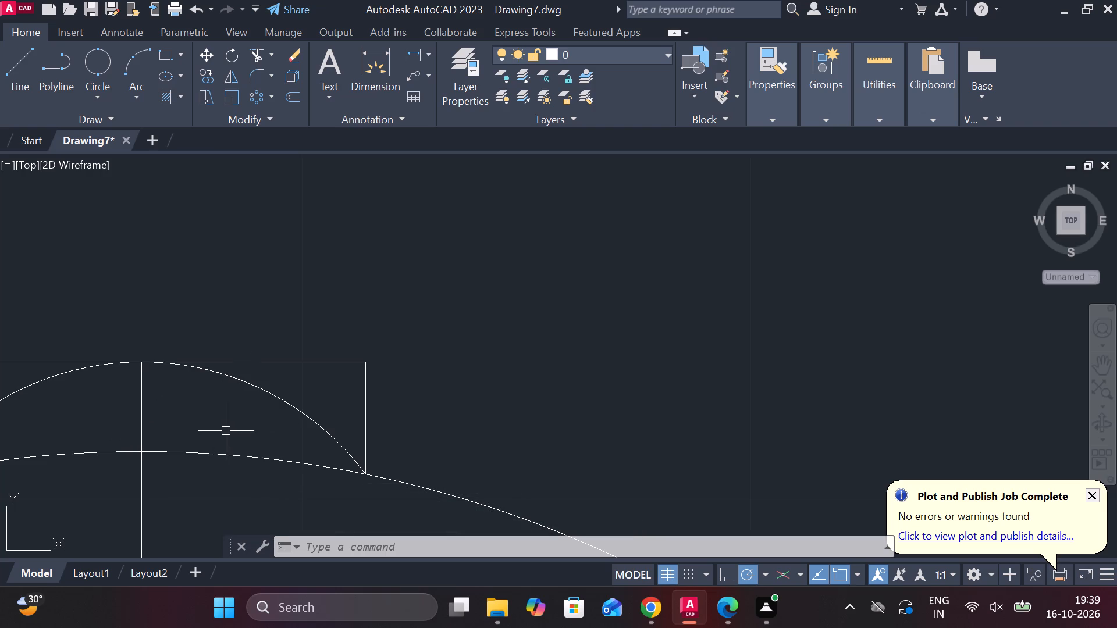
# Delete the band's right vertical side.
pyautogui.scroll(1, 225, 431)
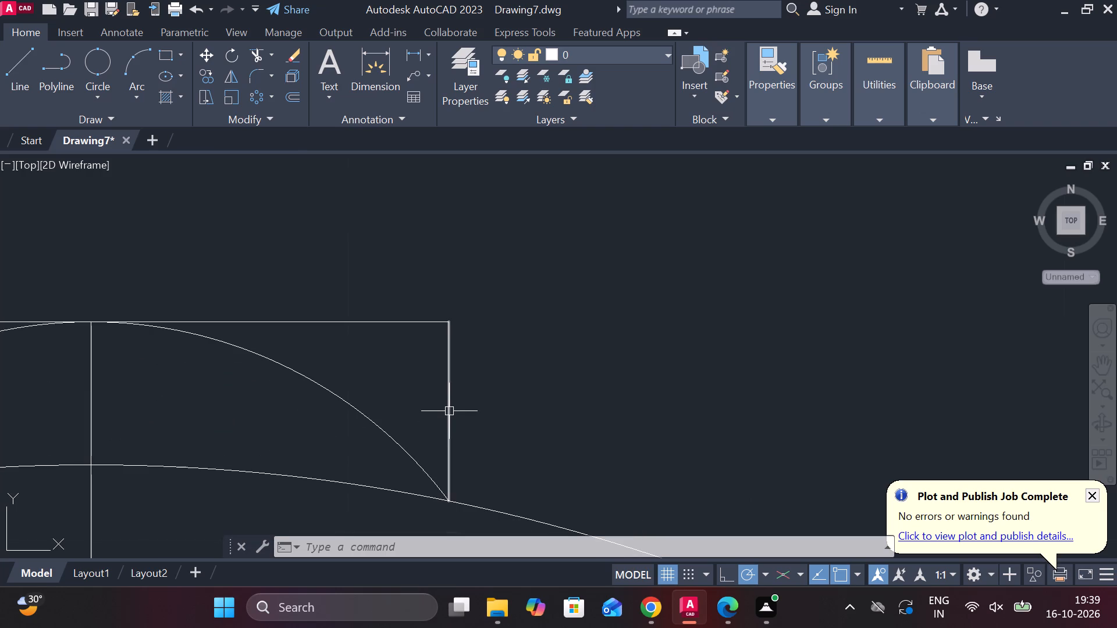
pyautogui.click(449, 411)
pyautogui.press('Delete')
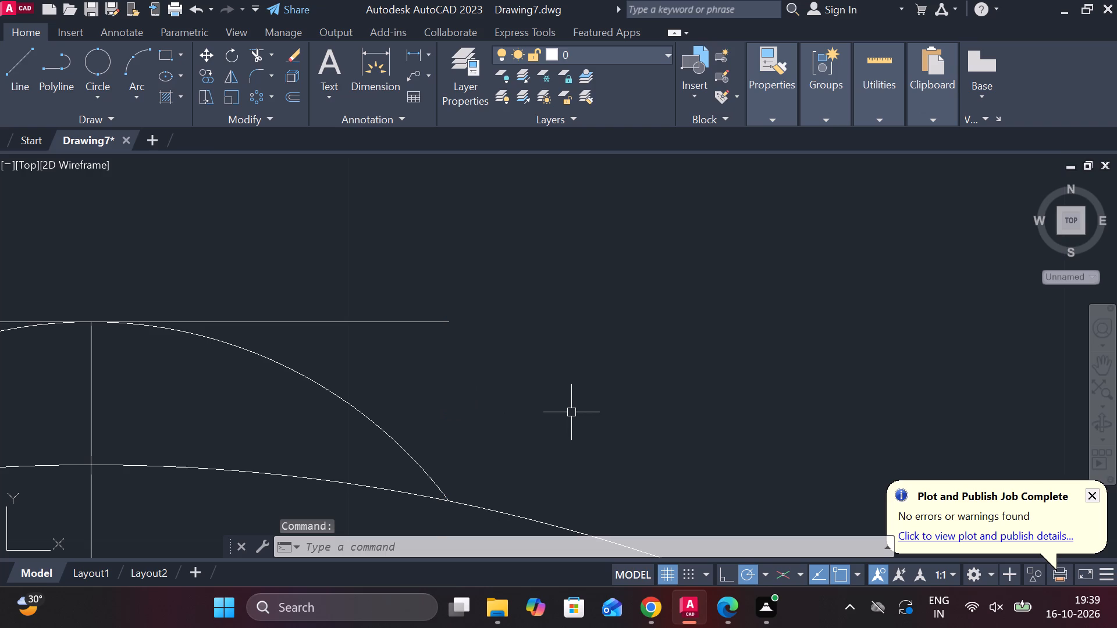
# Draw a 2-unit vertical line upward from the arc's lower right end on the dome as the band's new right side.
pyautogui.click(19, 70)
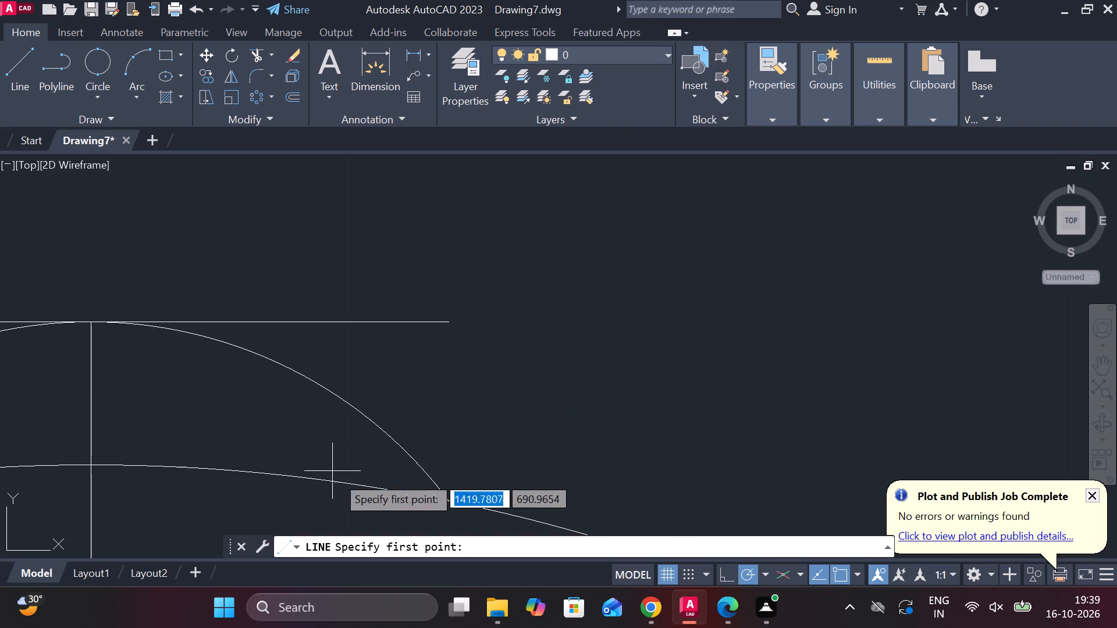
pyautogui.scroll(3, 450, 503)
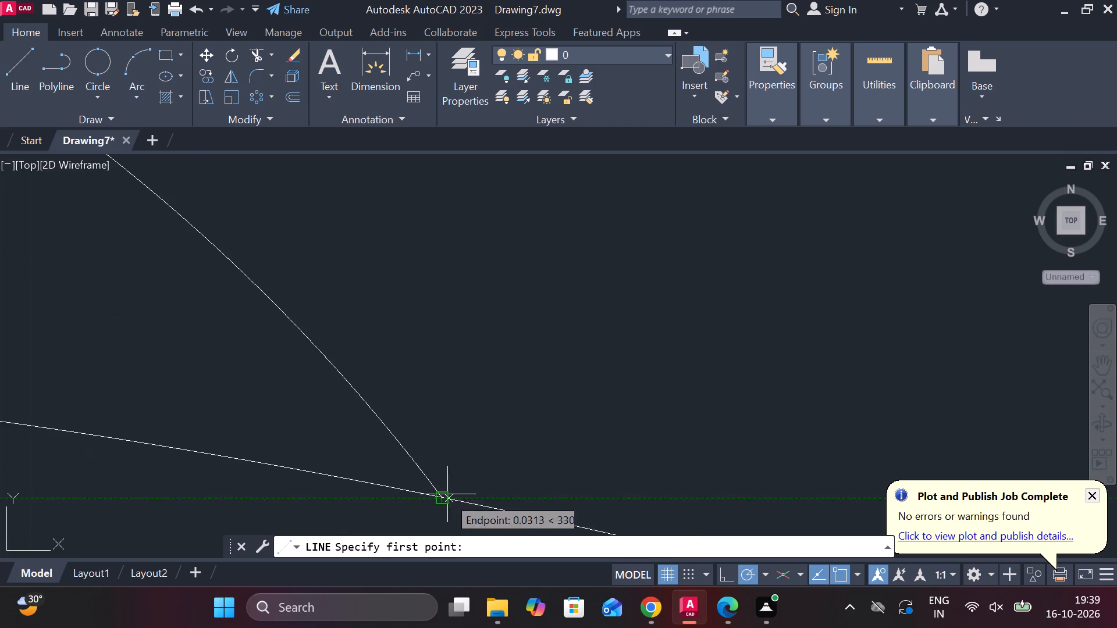
pyautogui.scroll(2, 442, 495)
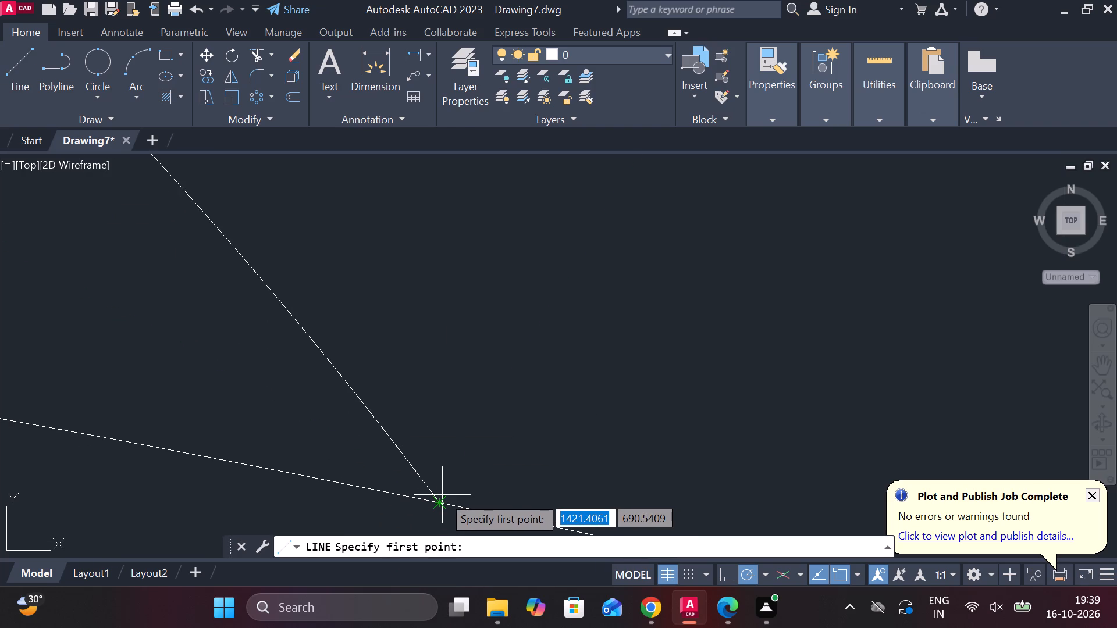
pyautogui.scroll(-1, 442, 502)
pyautogui.scroll(2, 442, 502)
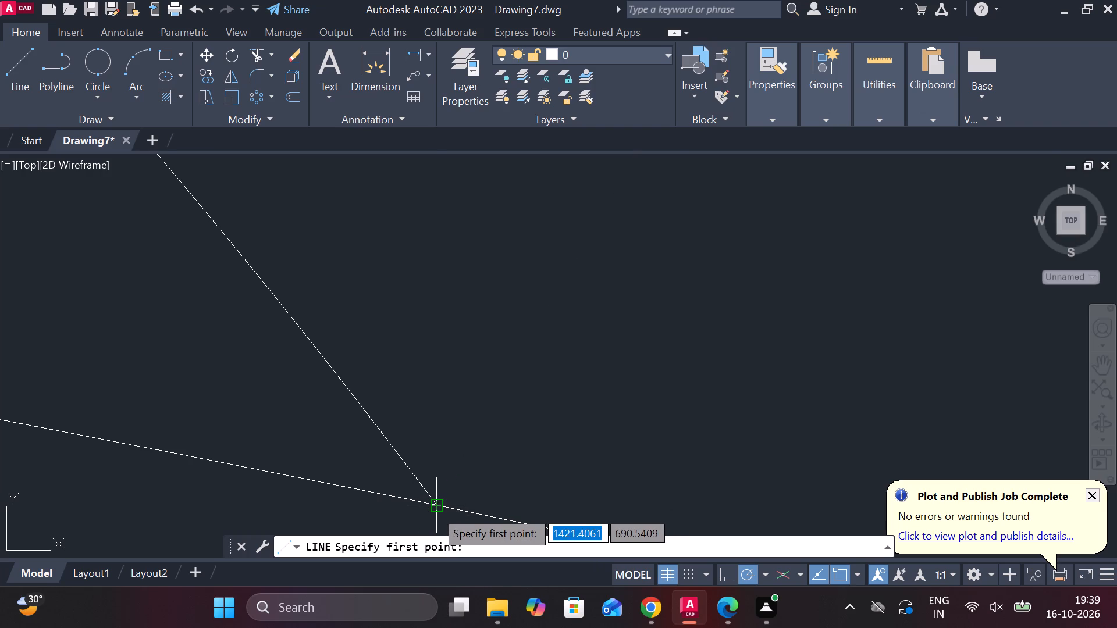
pyautogui.scroll(3, 435, 510)
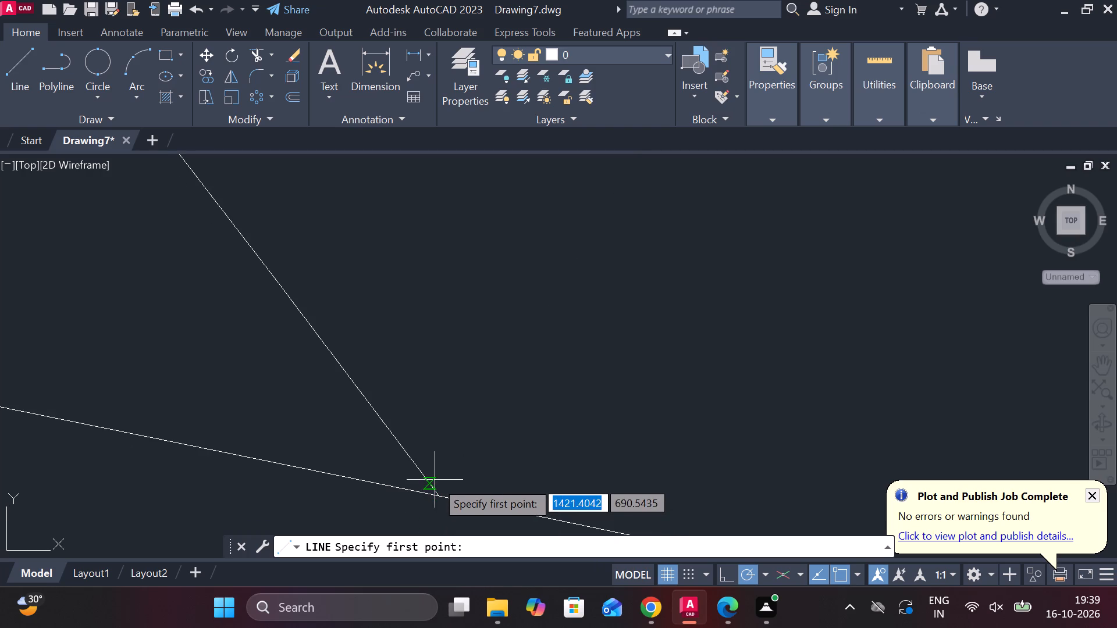
pyautogui.click(436, 497)
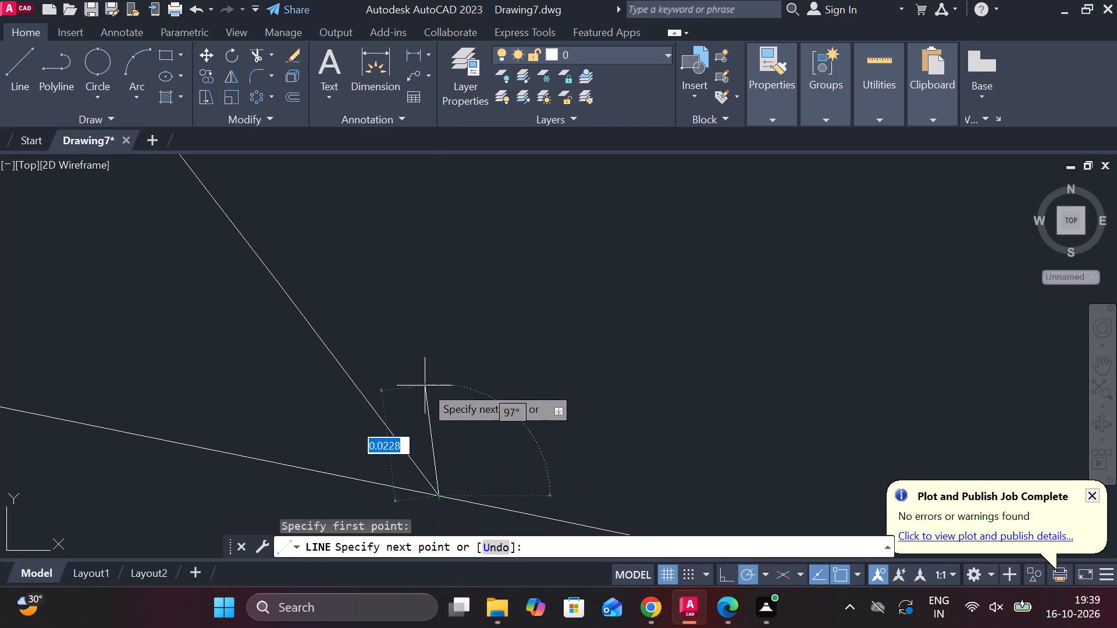
pyautogui.press('2')
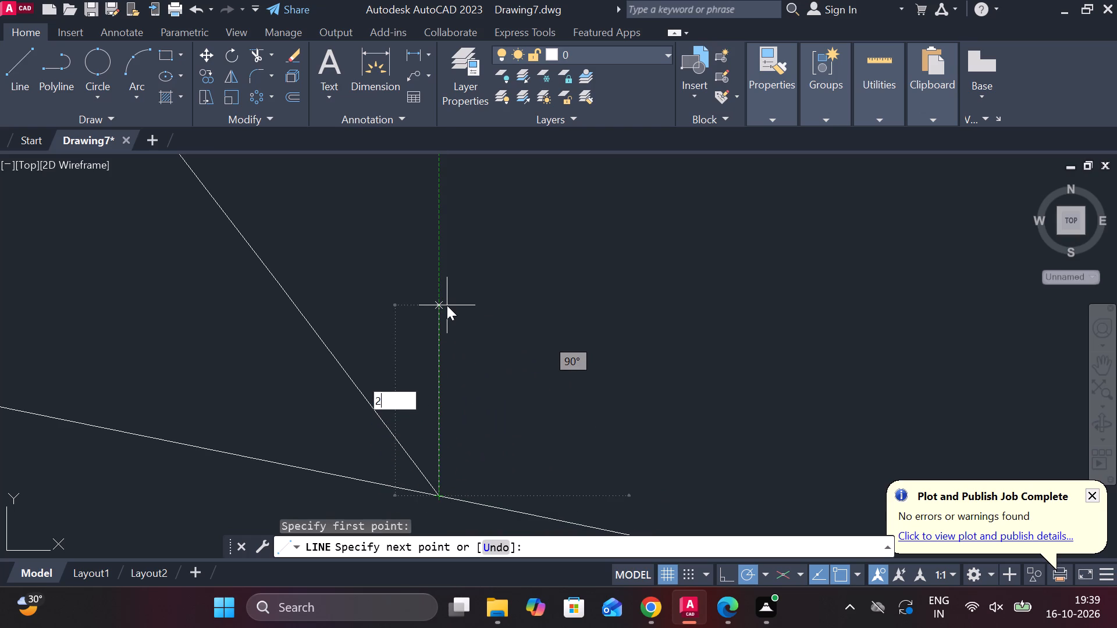
pyautogui.press('Return')
# Continue the line horizontally 10 units from the new right side's top end to meet the band's left vertical side.
pyautogui.scroll(-5, 442, 345)
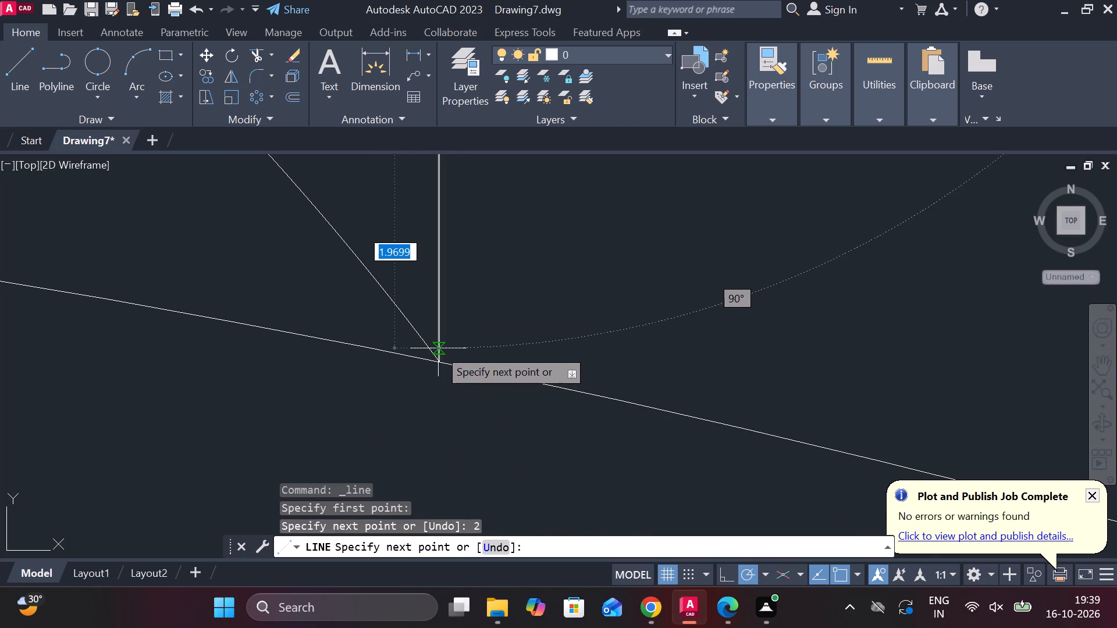
pyautogui.scroll(-4, 421, 254)
pyautogui.scroll(-4, 403, 349)
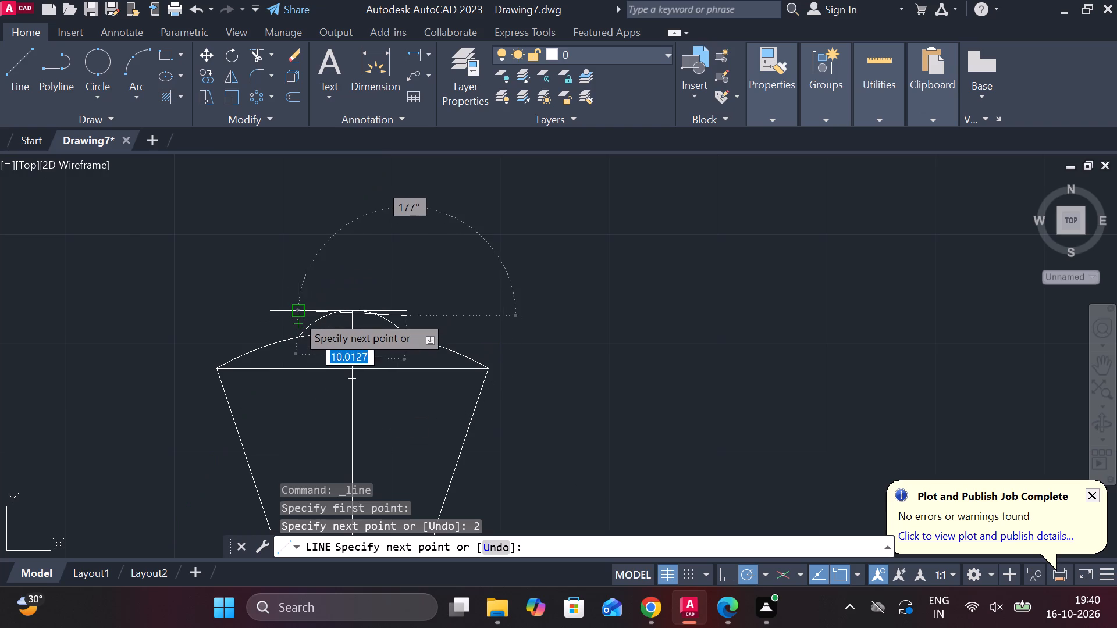
pyautogui.scroll(7, 296, 315)
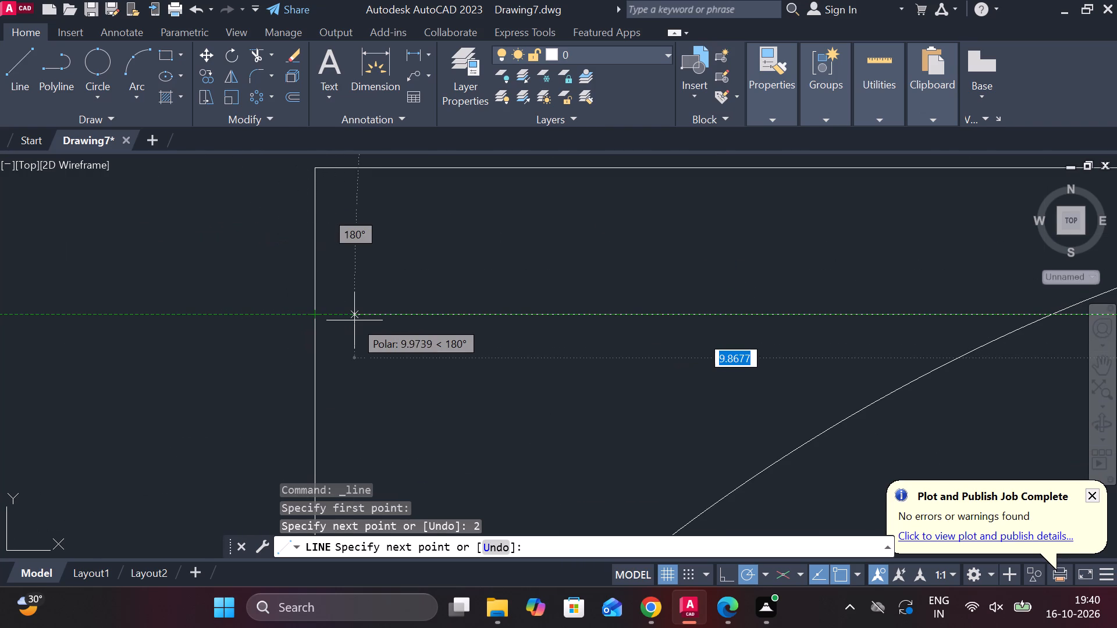
pyautogui.click(318, 317)
pyautogui.scroll(-2, 414, 354)
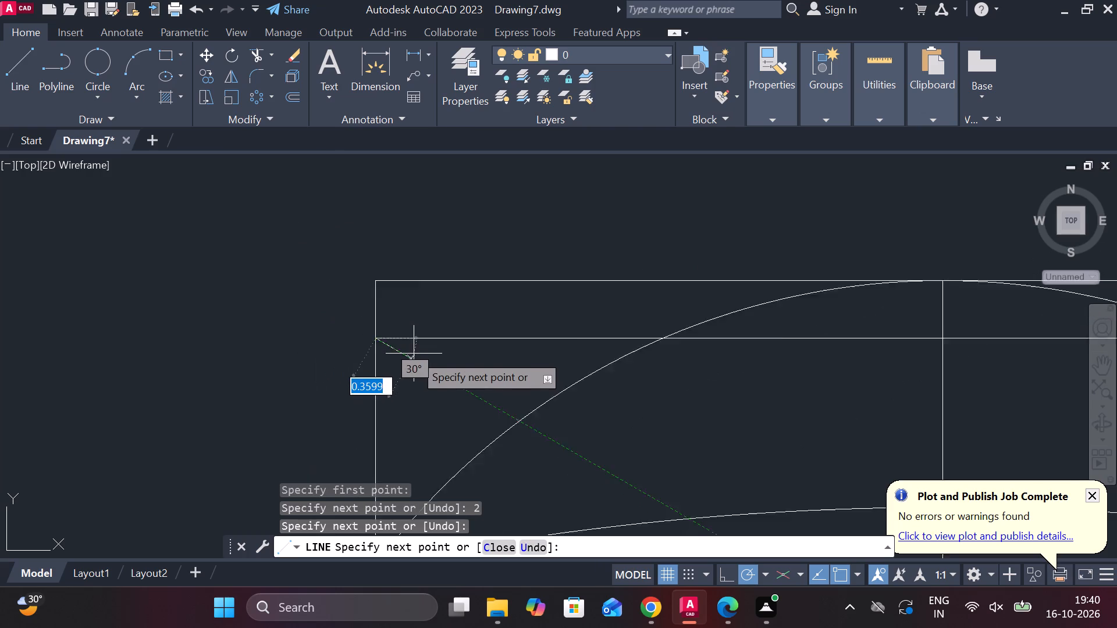
pyautogui.scroll(-2, 414, 354)
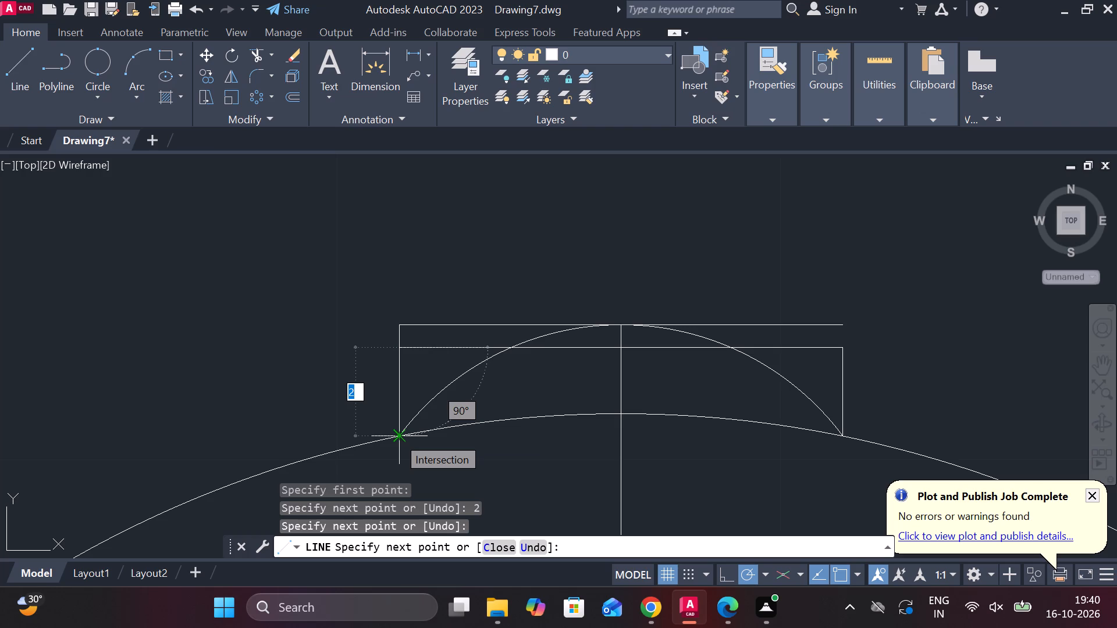
pyautogui.press('Escape')
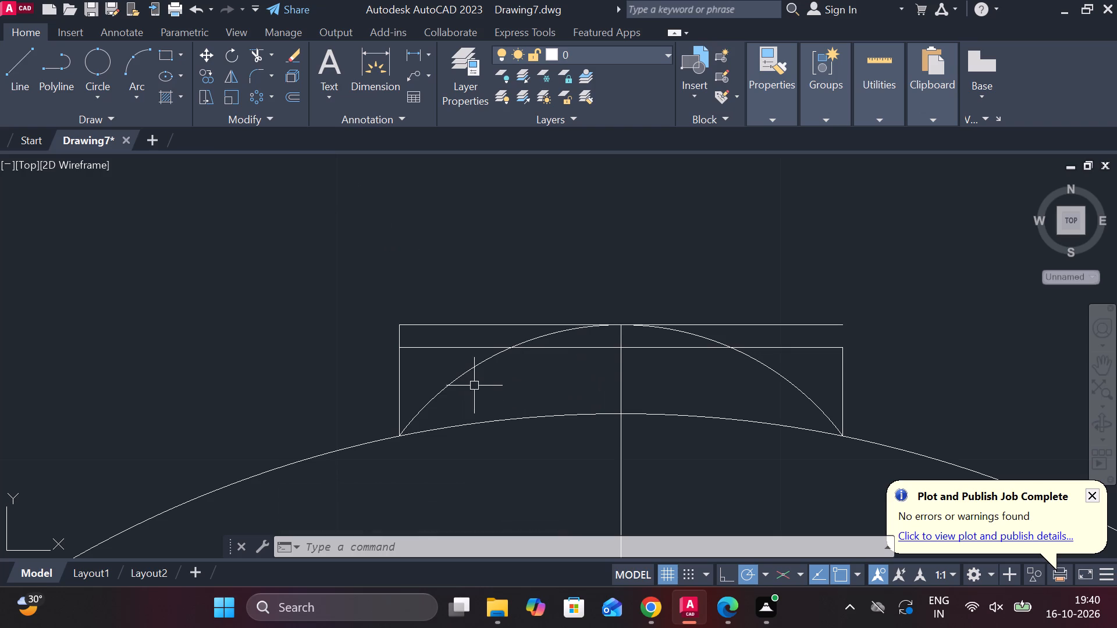
# Delete the three-point arc over the dome and the band's old upper horizontal line.
pyautogui.click(443, 383)
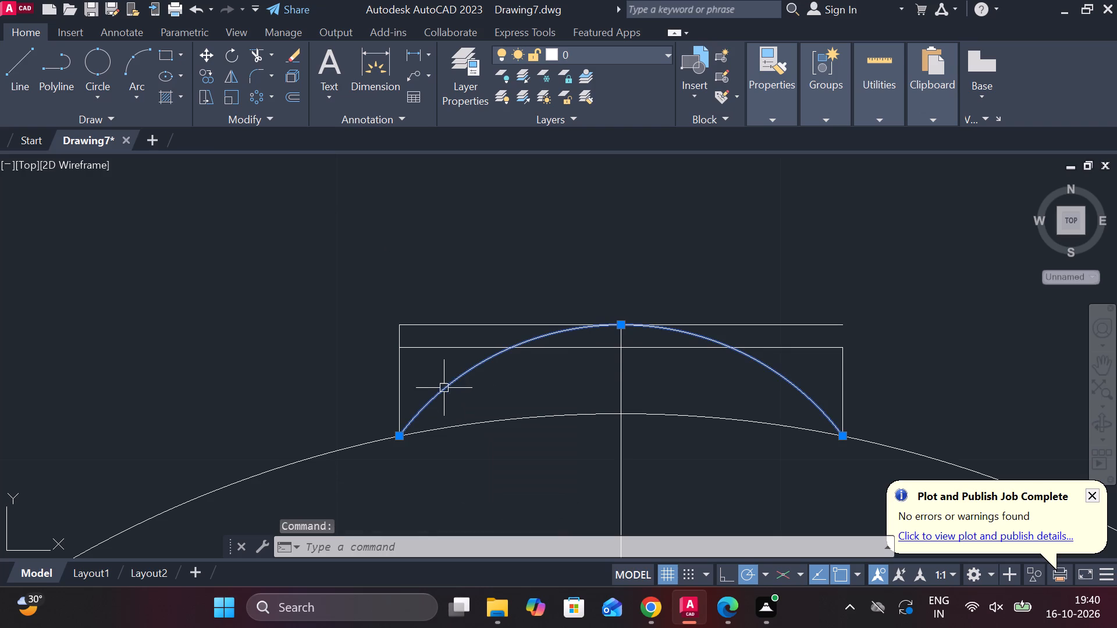
pyautogui.press('Delete')
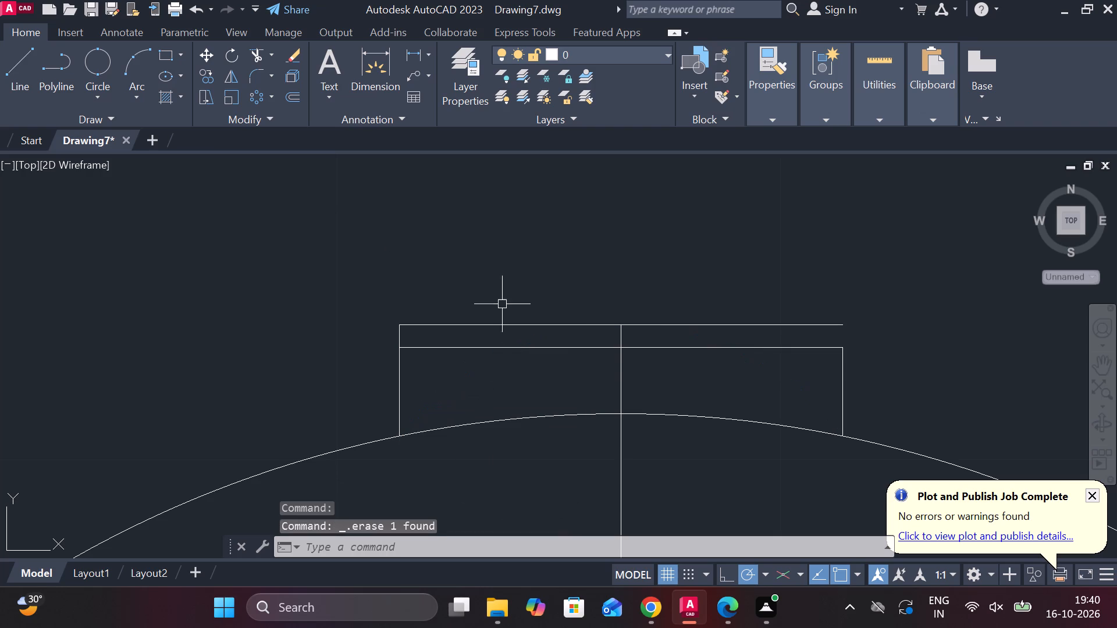
pyautogui.click(506, 324)
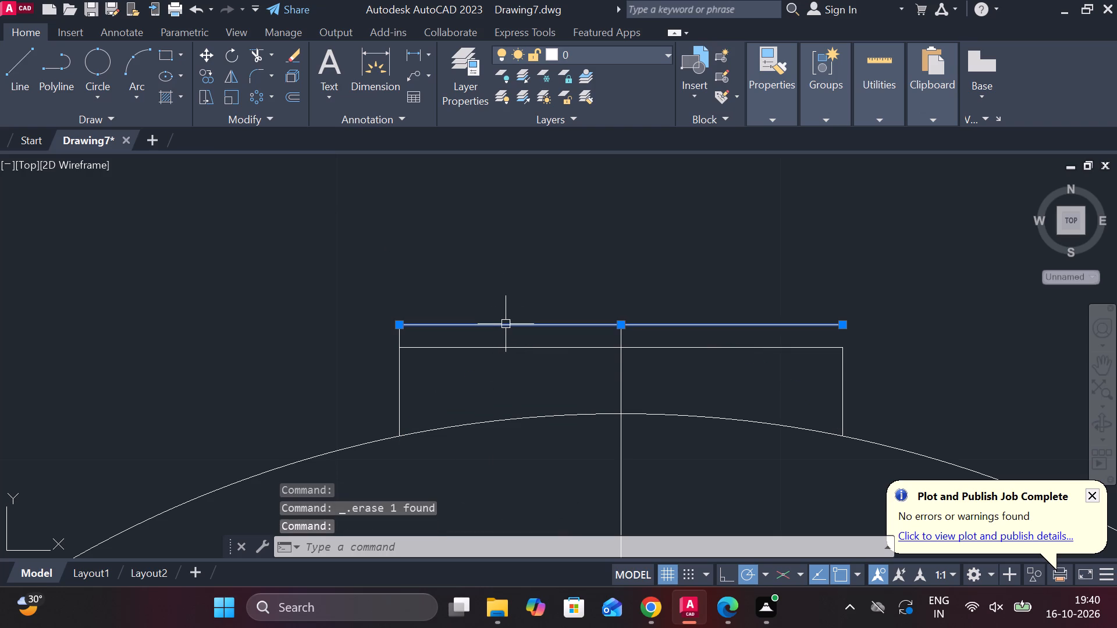
pyautogui.press('Delete')
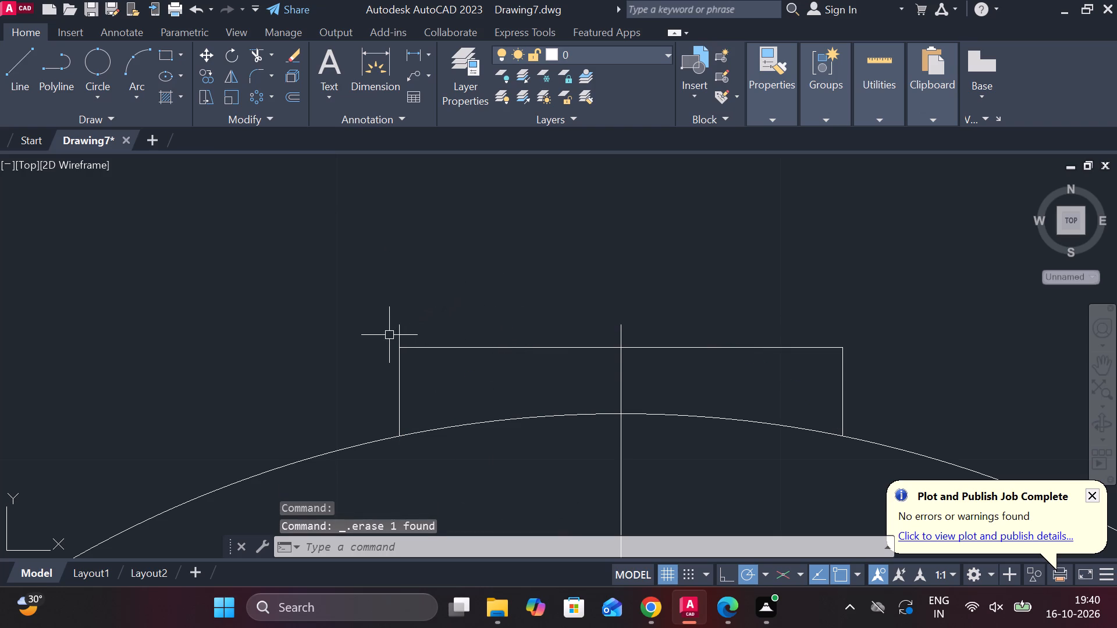
# Trim the ends of the left vertical side and the centre line that project above the band's new top line.
pyautogui.click(259, 48)
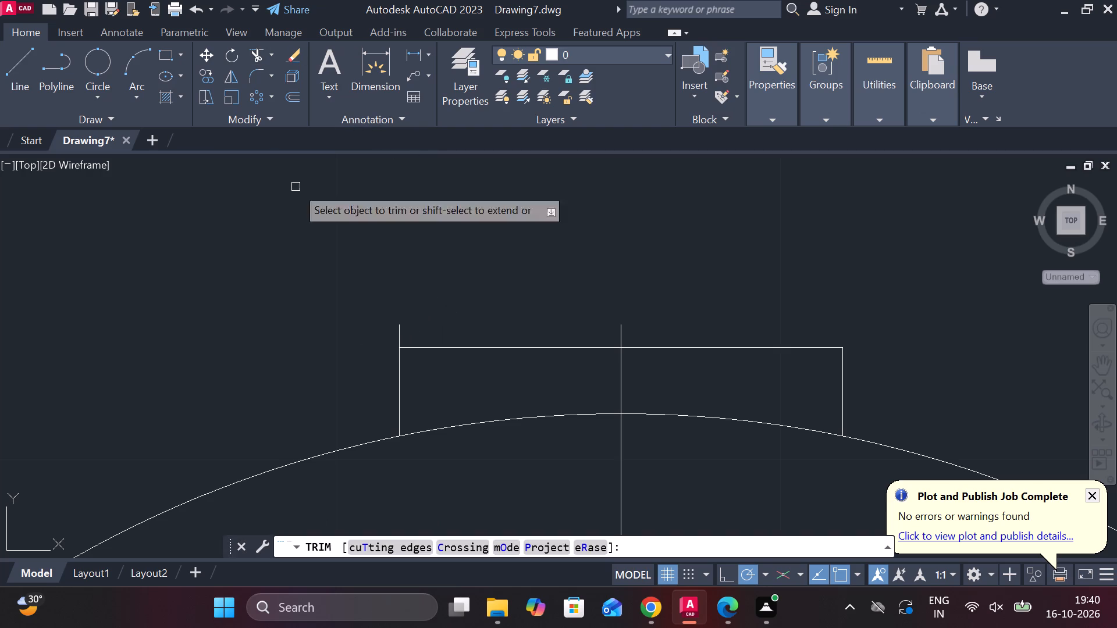
pyautogui.click(399, 324)
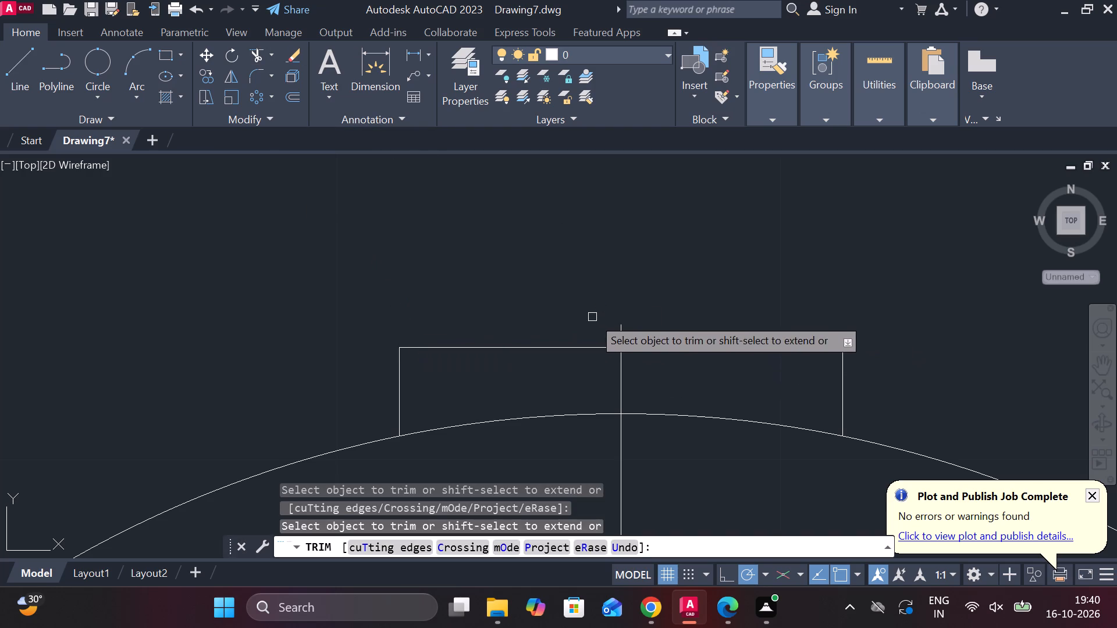
pyautogui.click(621, 323)
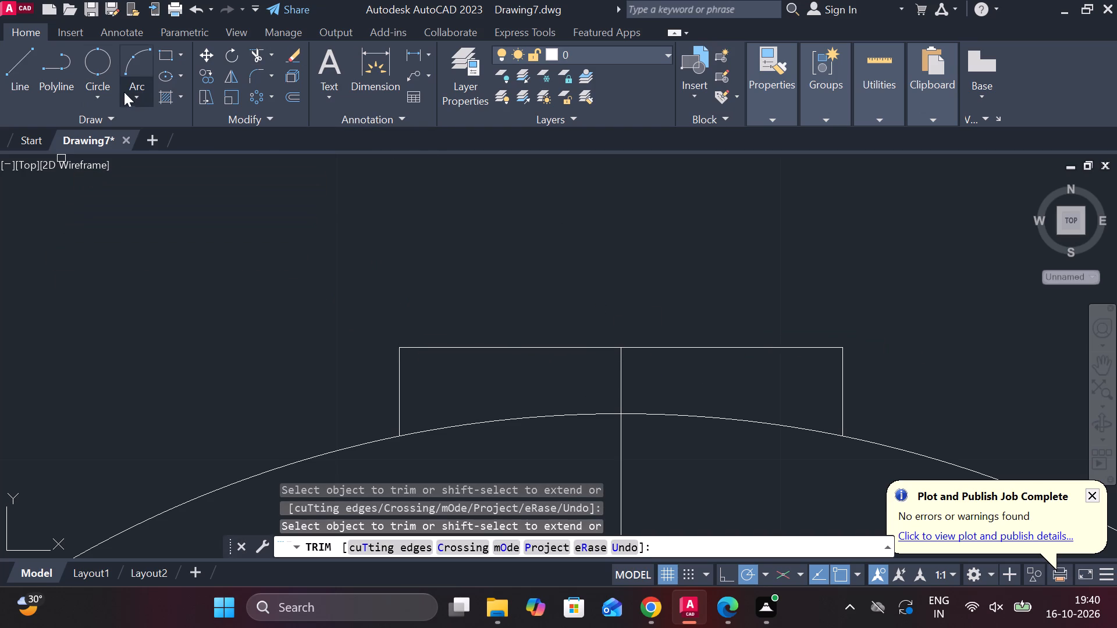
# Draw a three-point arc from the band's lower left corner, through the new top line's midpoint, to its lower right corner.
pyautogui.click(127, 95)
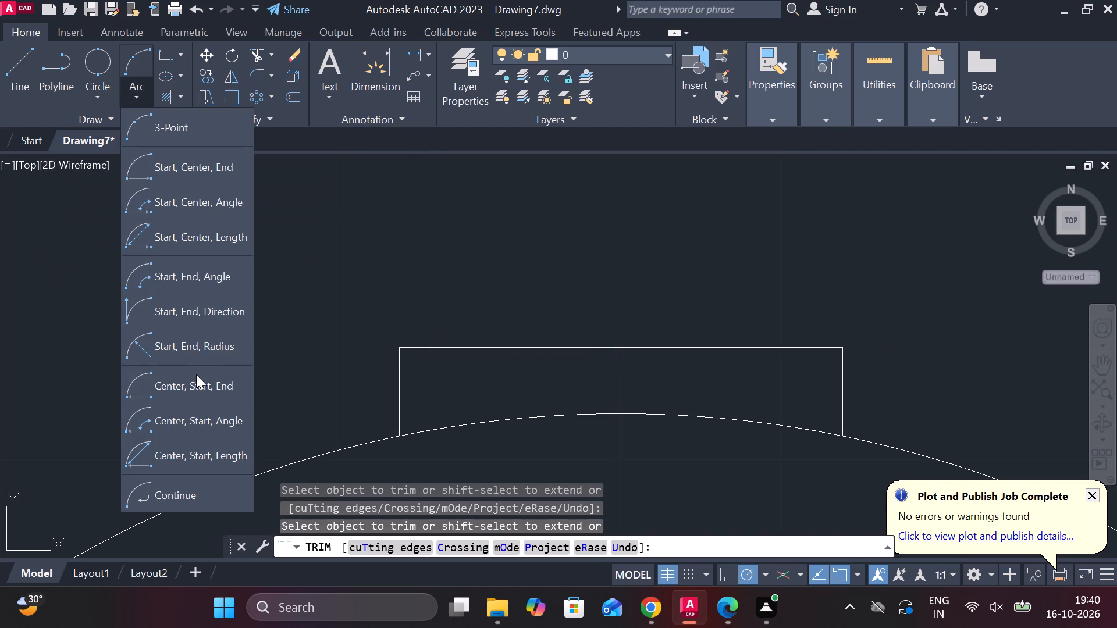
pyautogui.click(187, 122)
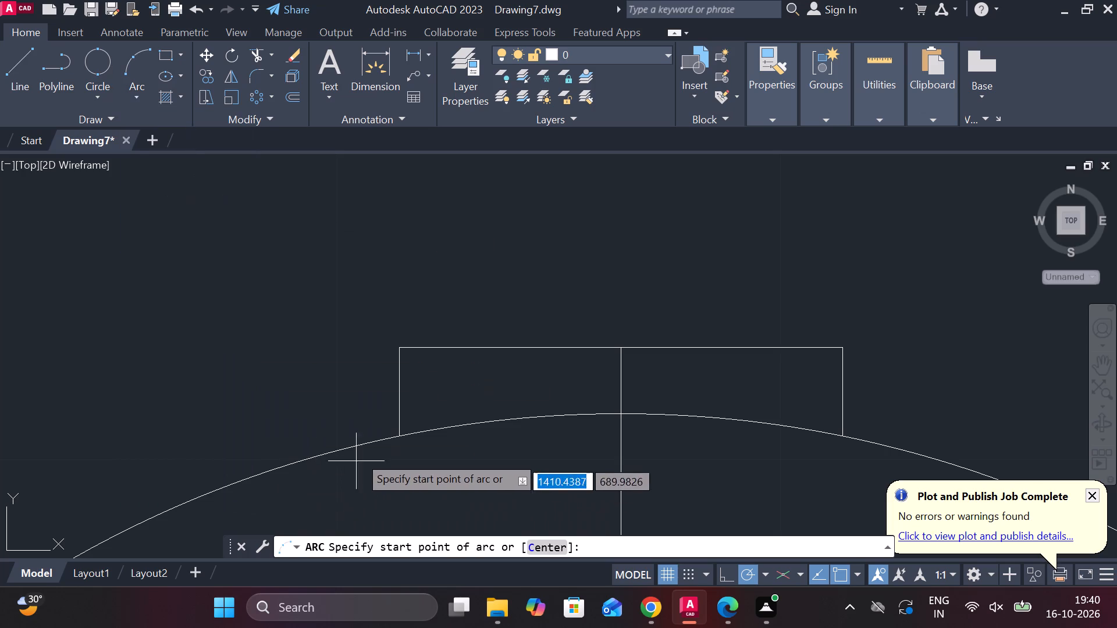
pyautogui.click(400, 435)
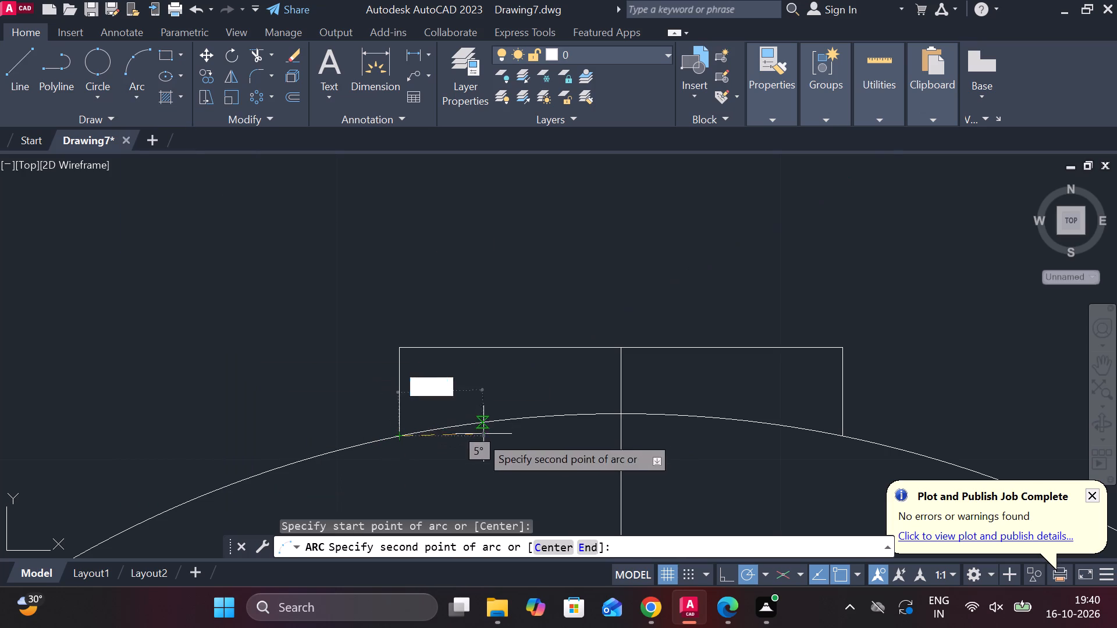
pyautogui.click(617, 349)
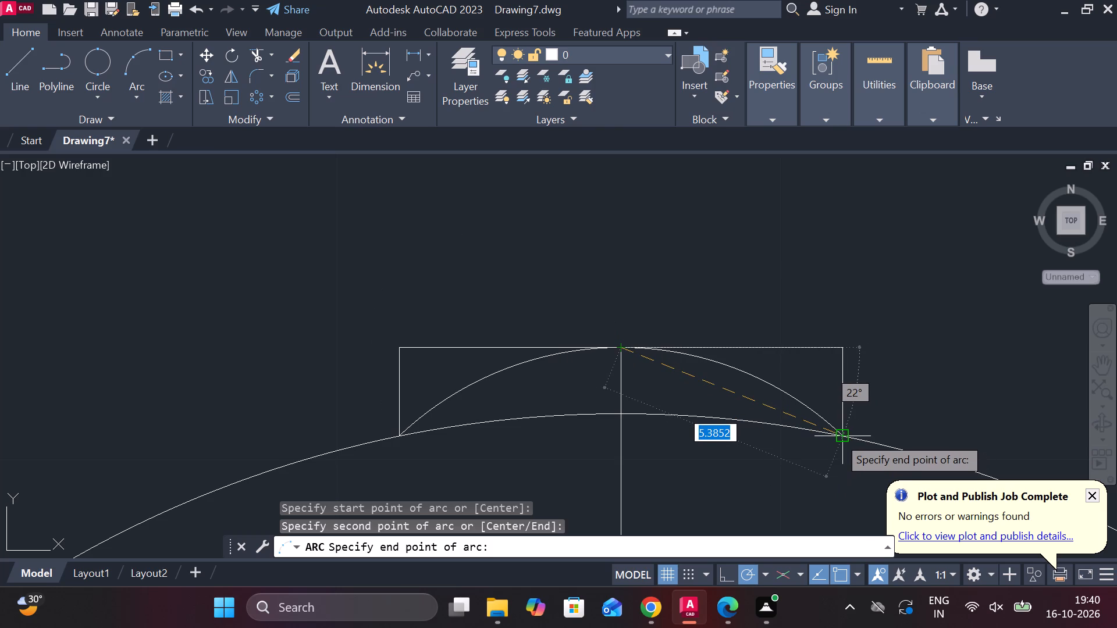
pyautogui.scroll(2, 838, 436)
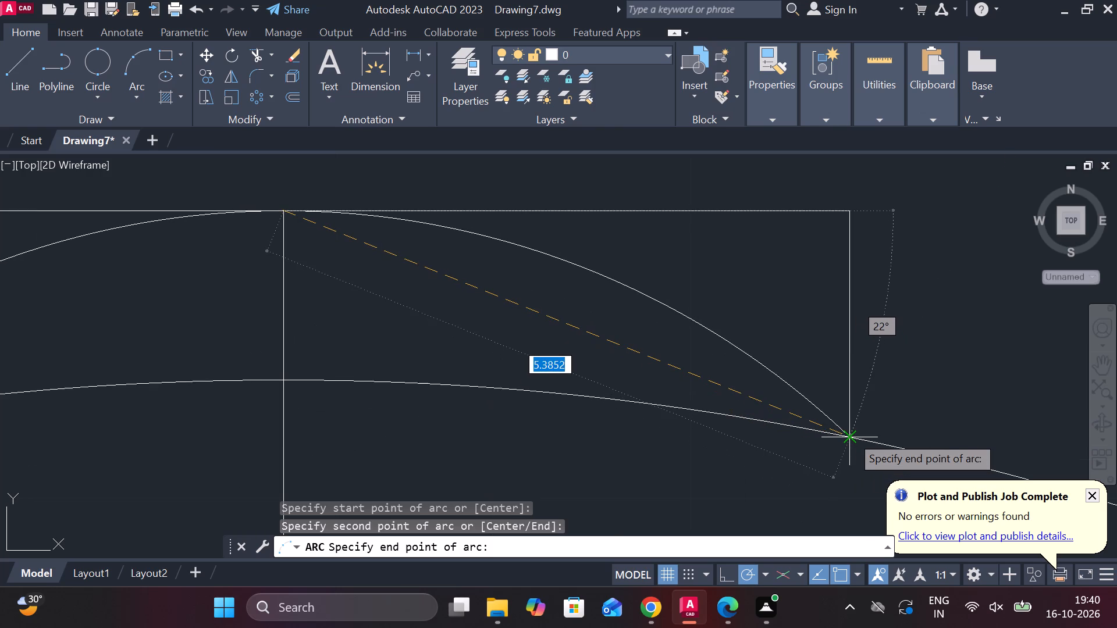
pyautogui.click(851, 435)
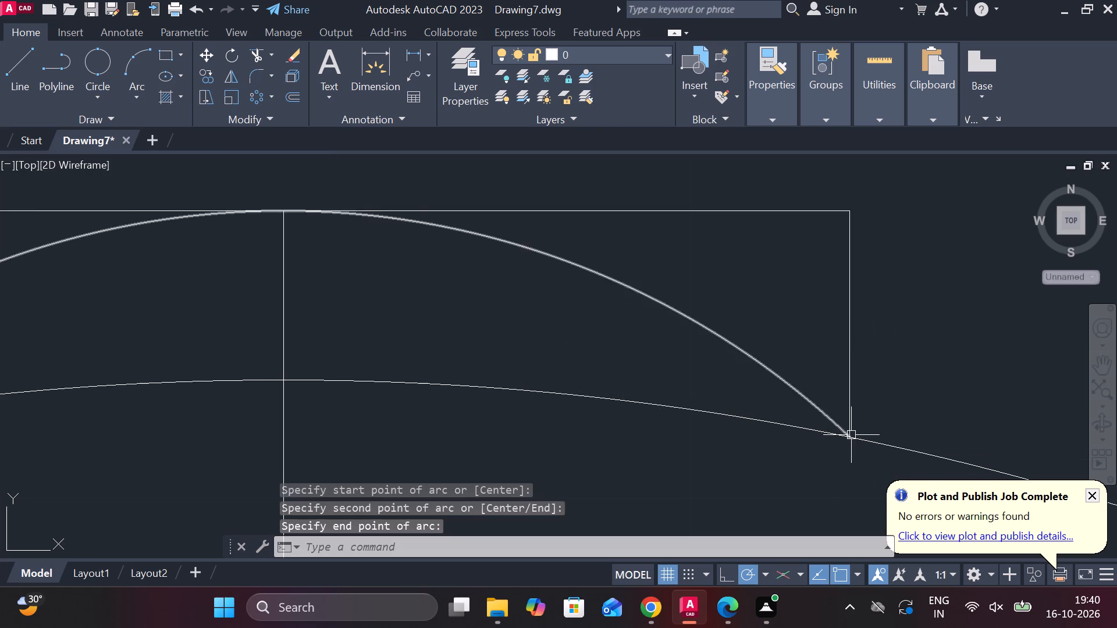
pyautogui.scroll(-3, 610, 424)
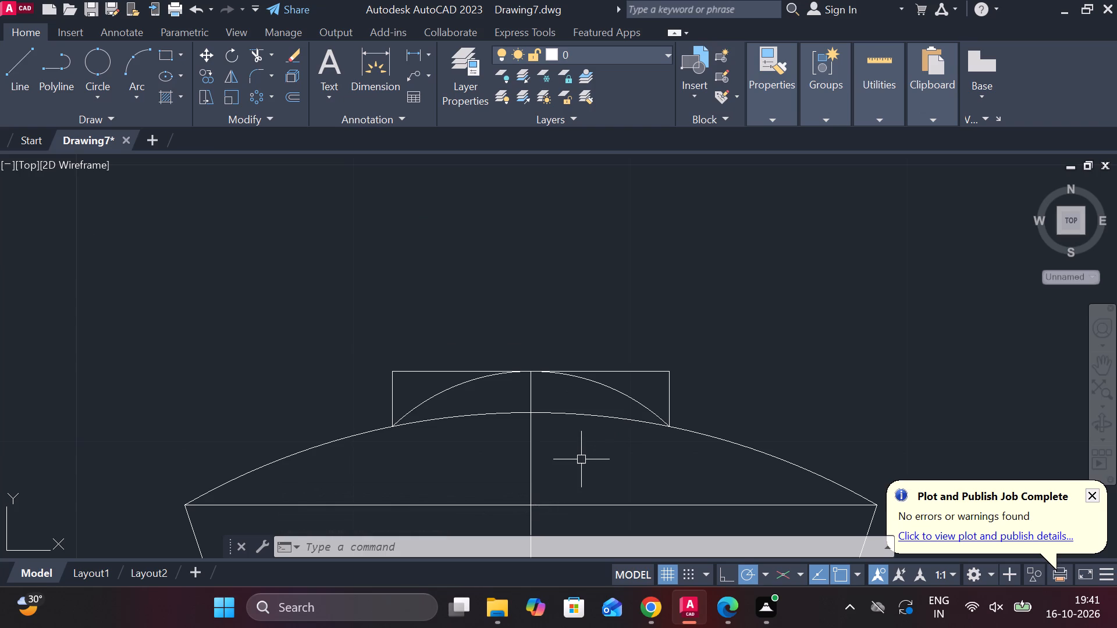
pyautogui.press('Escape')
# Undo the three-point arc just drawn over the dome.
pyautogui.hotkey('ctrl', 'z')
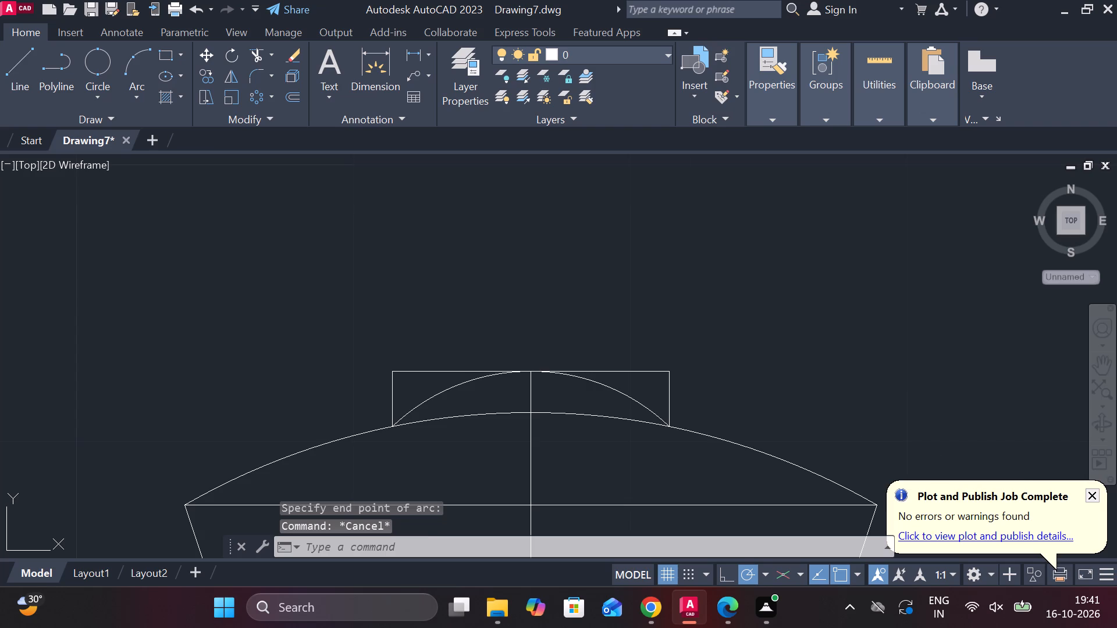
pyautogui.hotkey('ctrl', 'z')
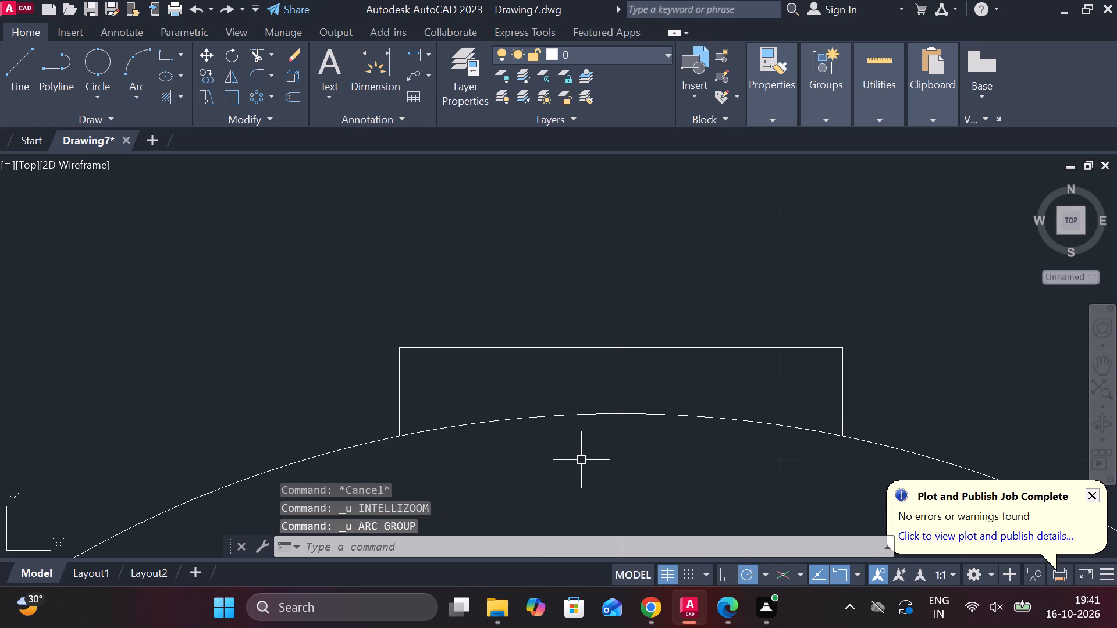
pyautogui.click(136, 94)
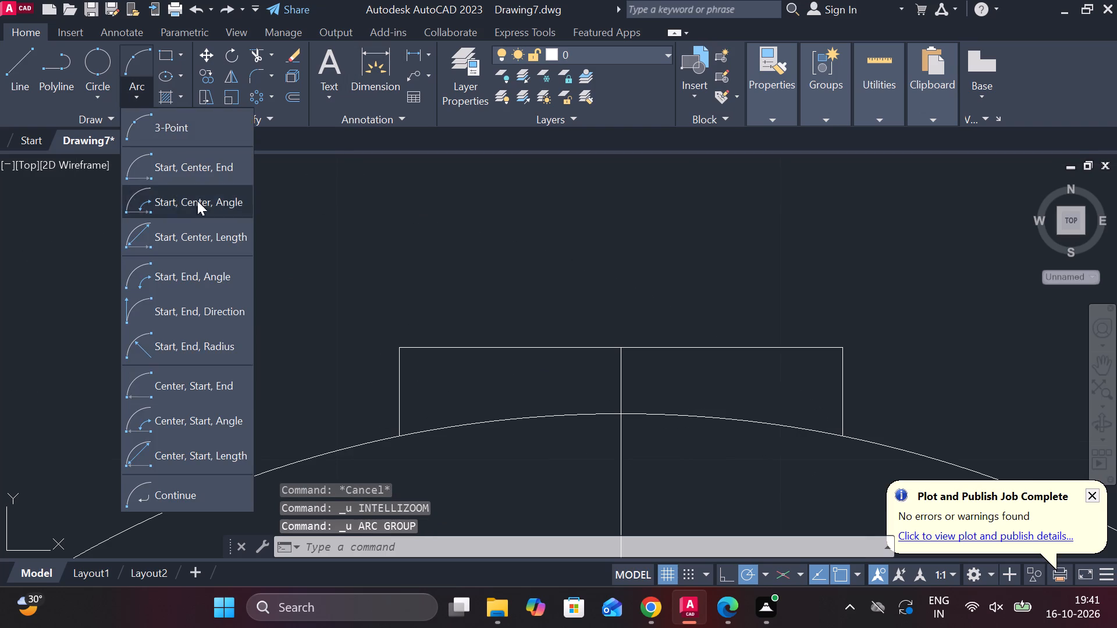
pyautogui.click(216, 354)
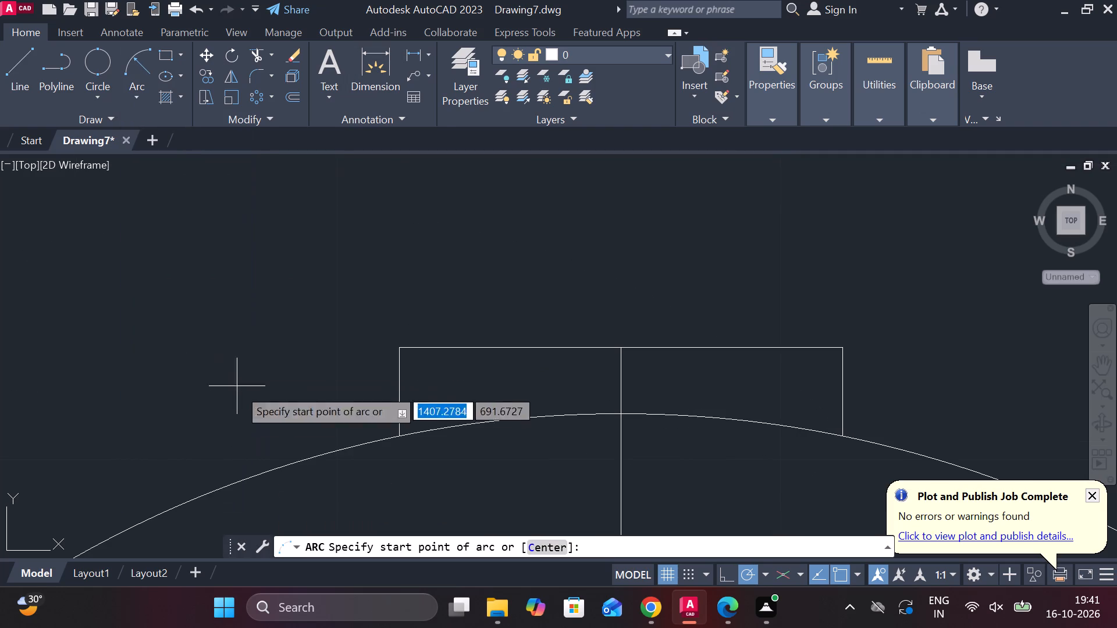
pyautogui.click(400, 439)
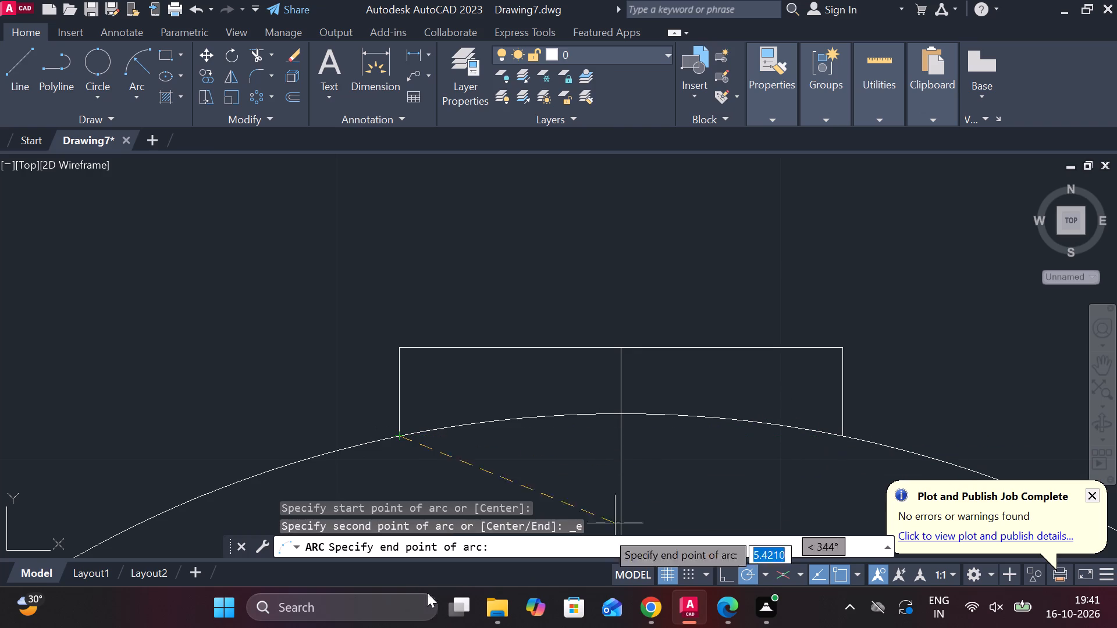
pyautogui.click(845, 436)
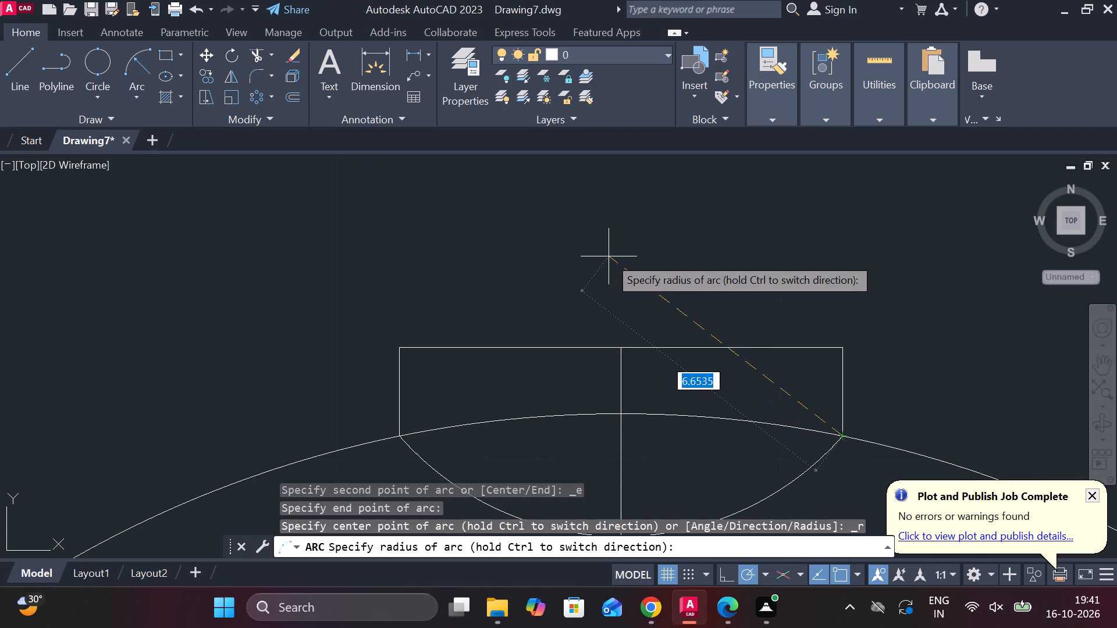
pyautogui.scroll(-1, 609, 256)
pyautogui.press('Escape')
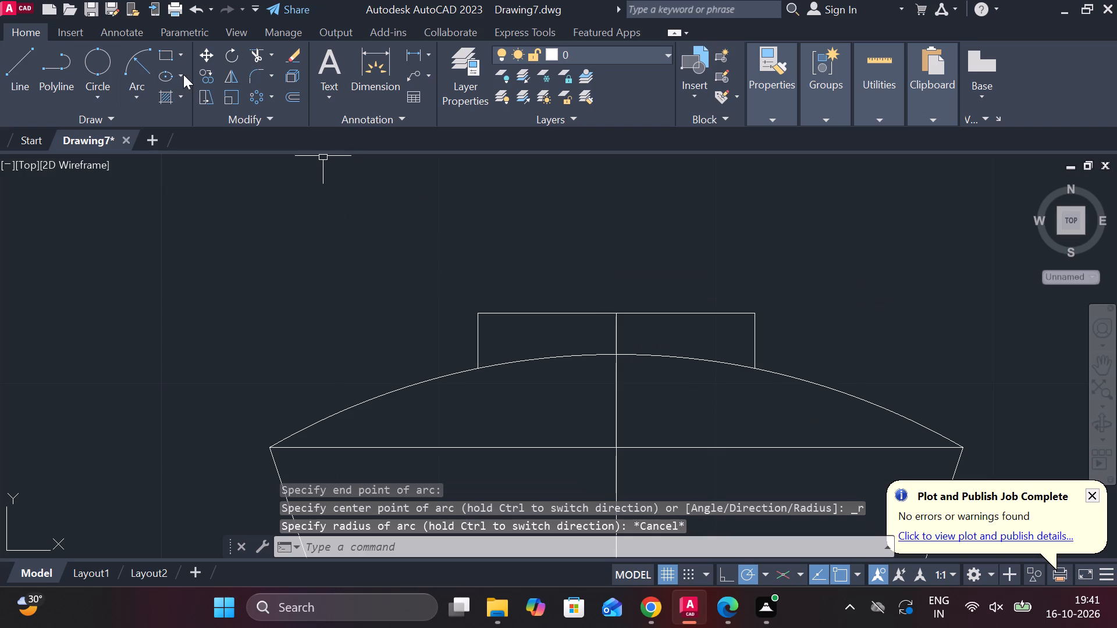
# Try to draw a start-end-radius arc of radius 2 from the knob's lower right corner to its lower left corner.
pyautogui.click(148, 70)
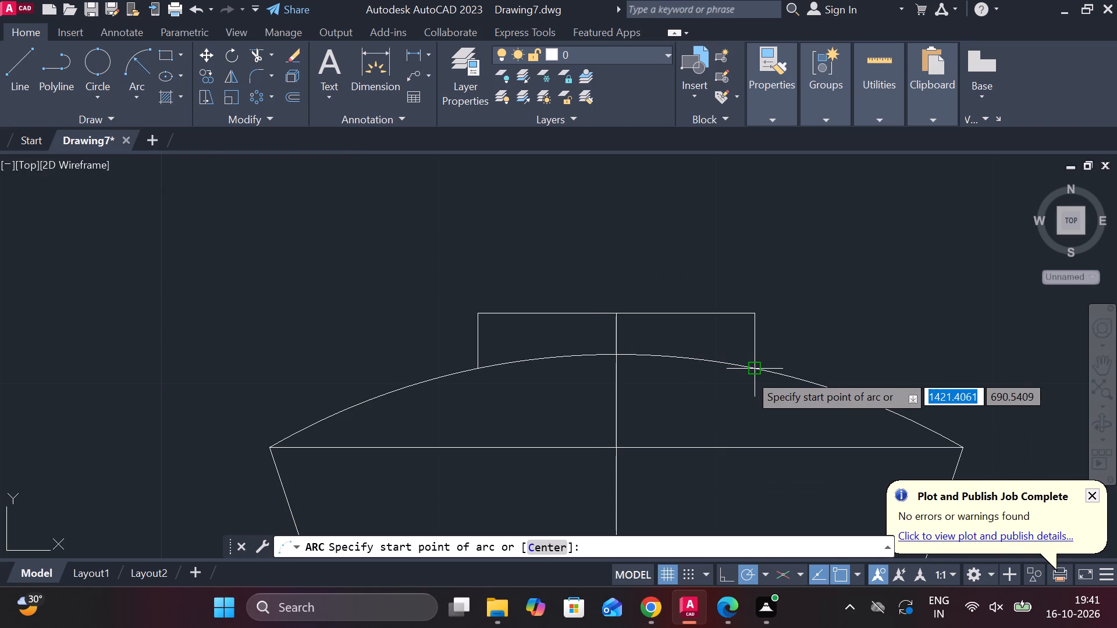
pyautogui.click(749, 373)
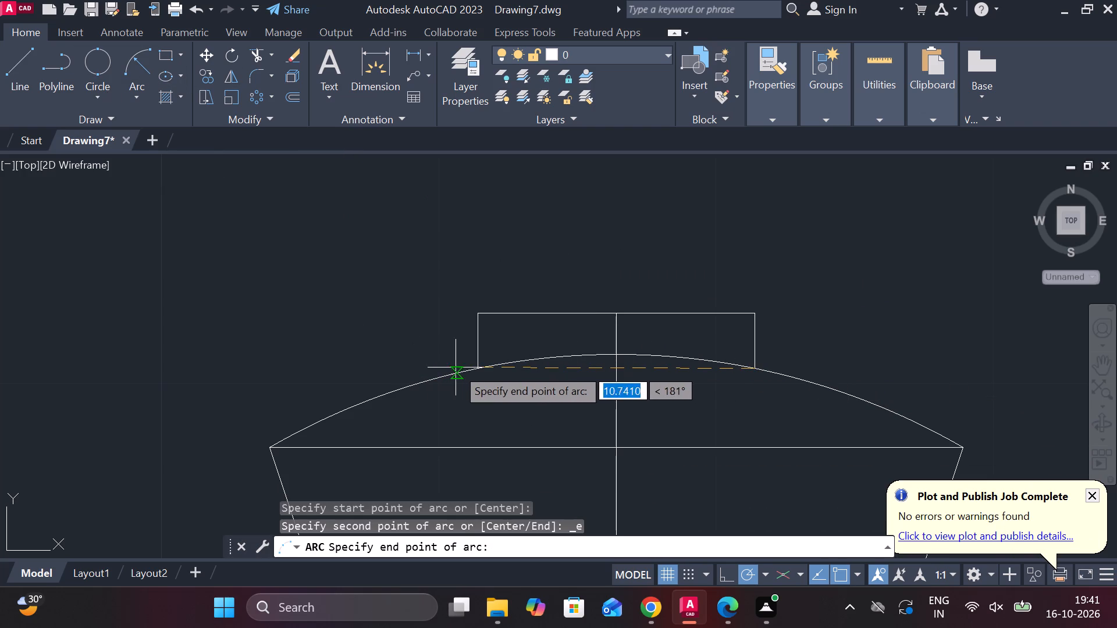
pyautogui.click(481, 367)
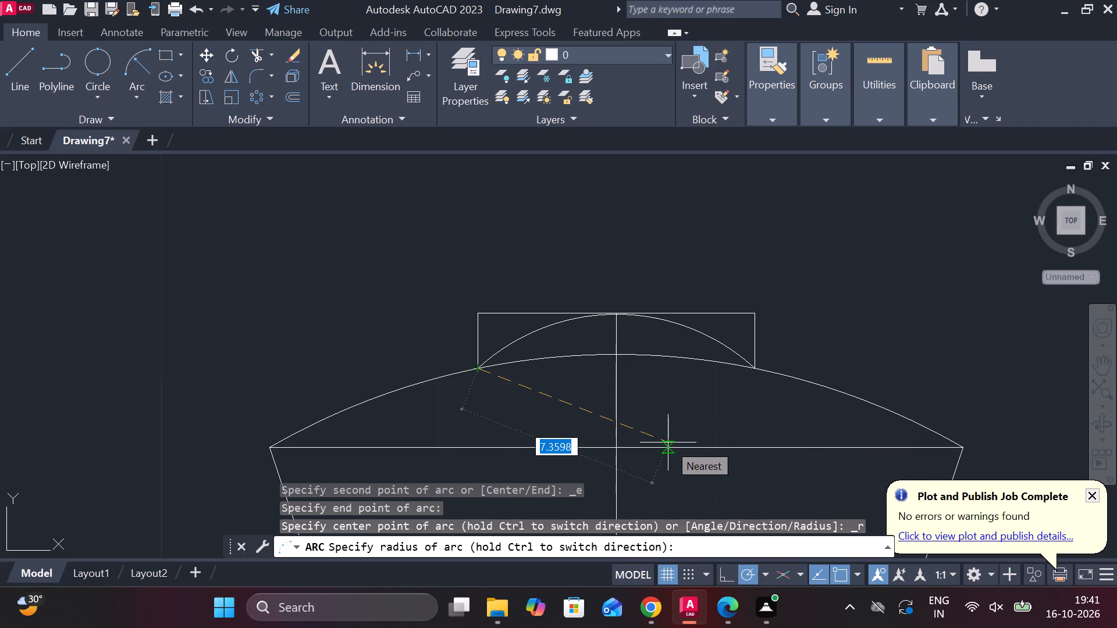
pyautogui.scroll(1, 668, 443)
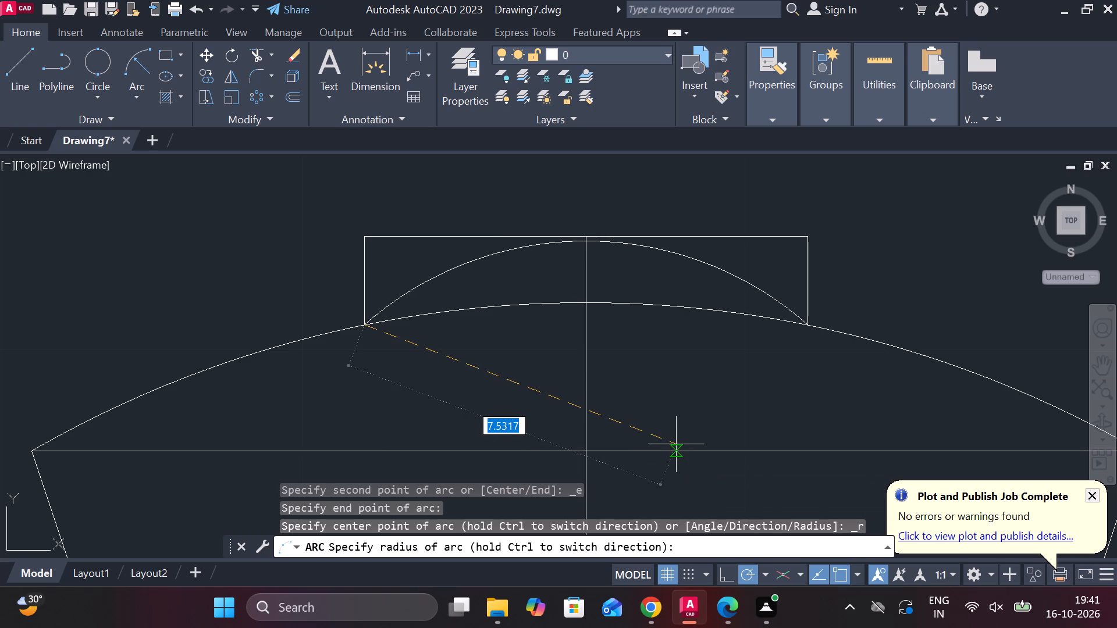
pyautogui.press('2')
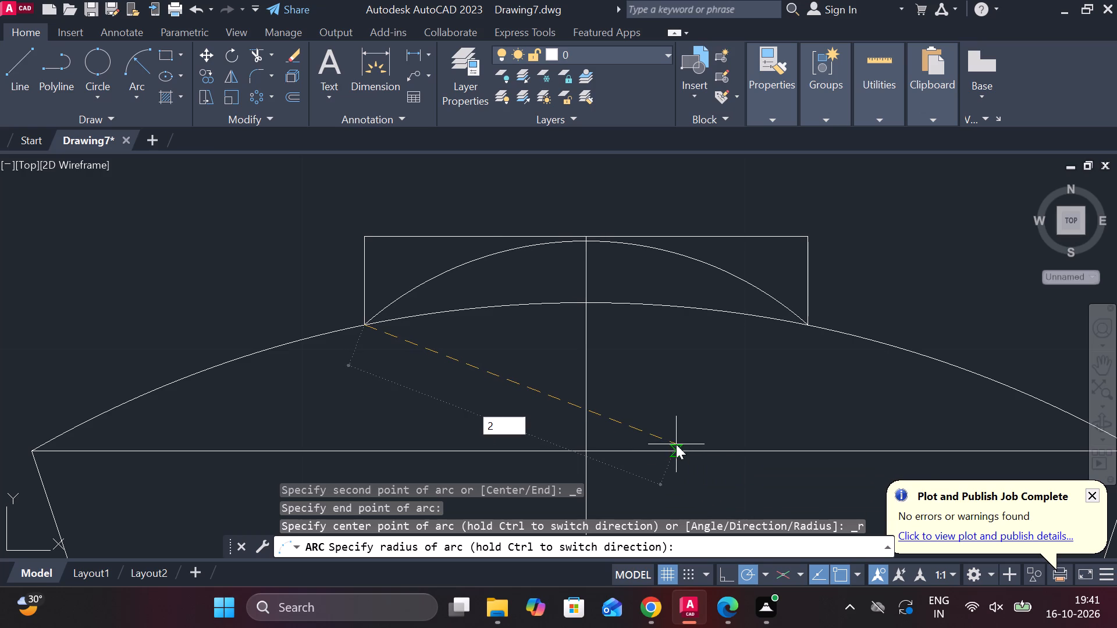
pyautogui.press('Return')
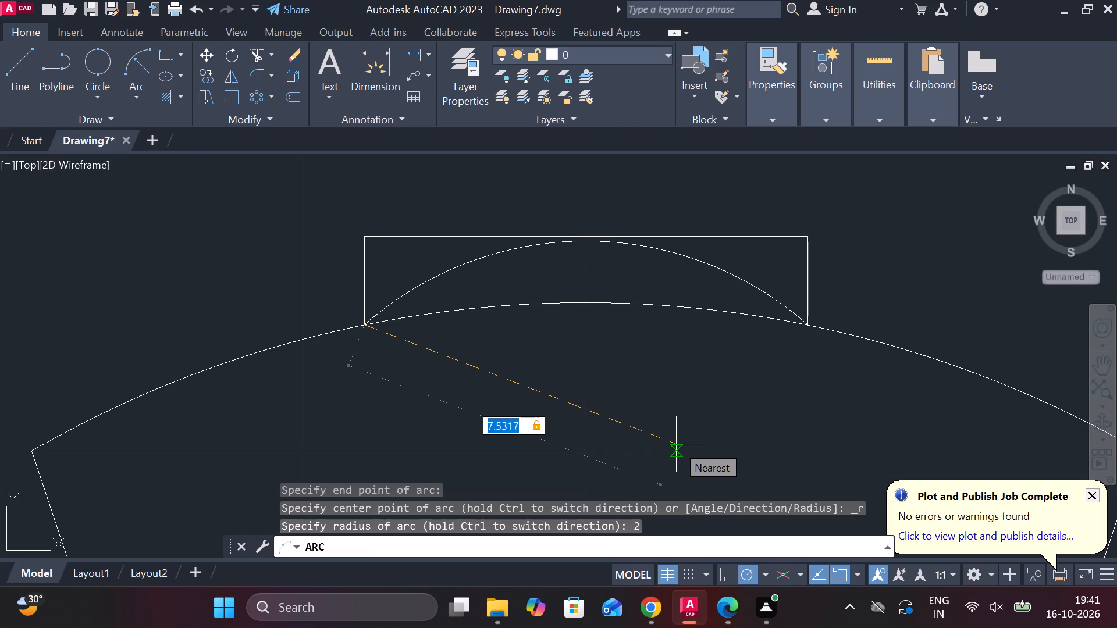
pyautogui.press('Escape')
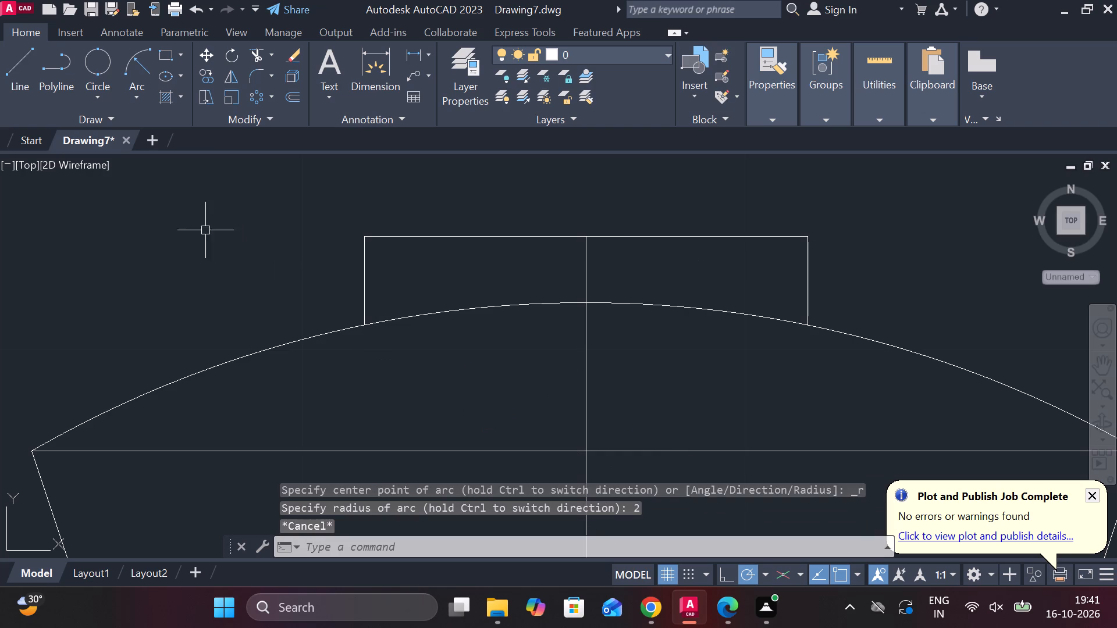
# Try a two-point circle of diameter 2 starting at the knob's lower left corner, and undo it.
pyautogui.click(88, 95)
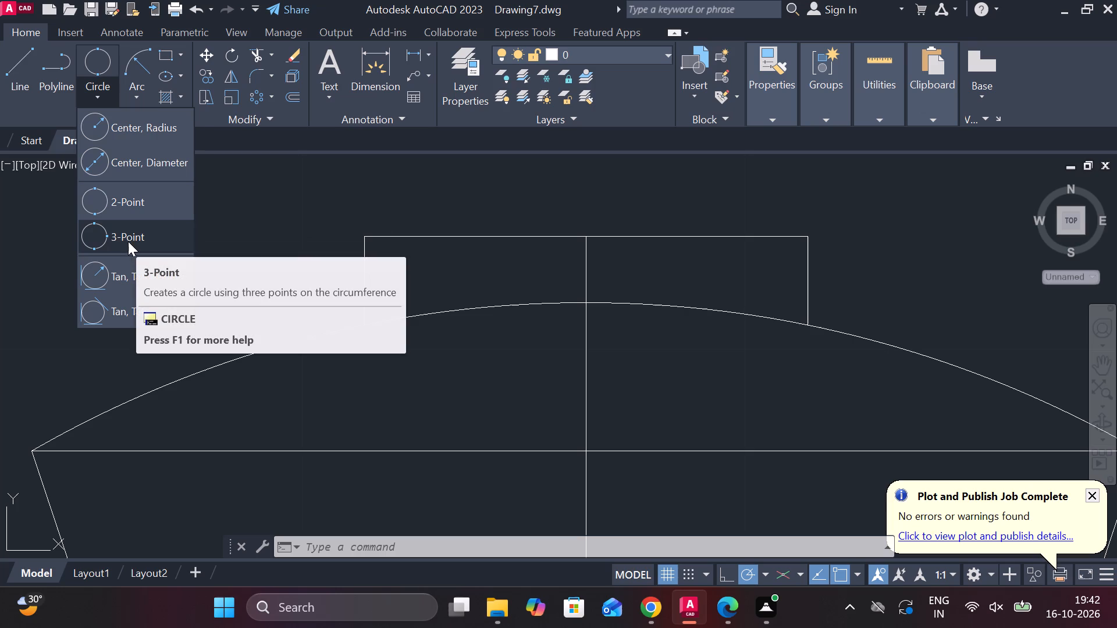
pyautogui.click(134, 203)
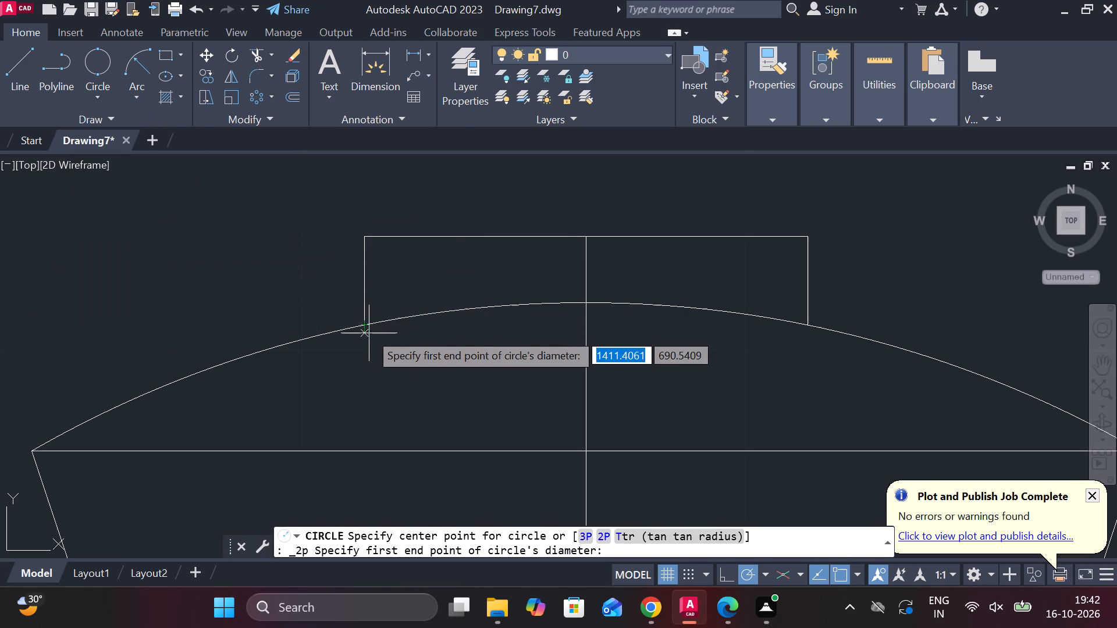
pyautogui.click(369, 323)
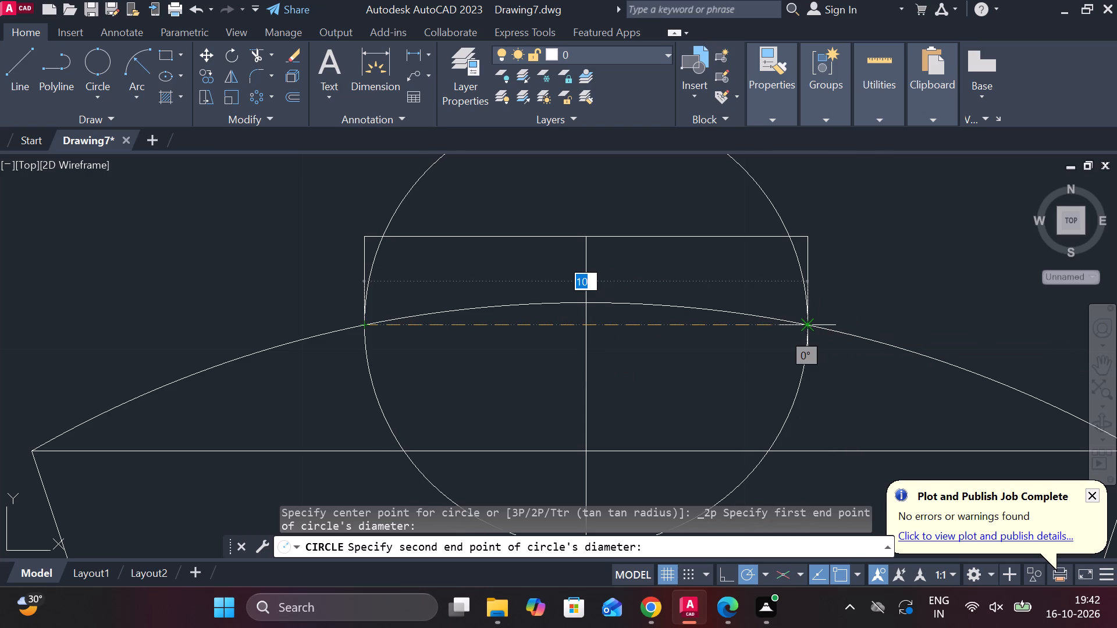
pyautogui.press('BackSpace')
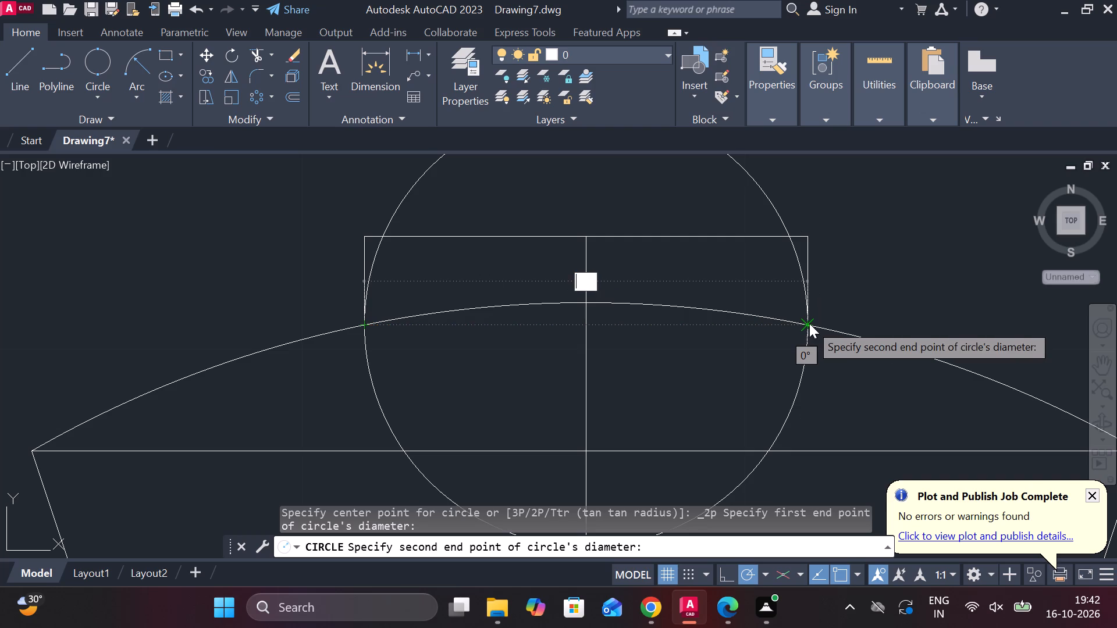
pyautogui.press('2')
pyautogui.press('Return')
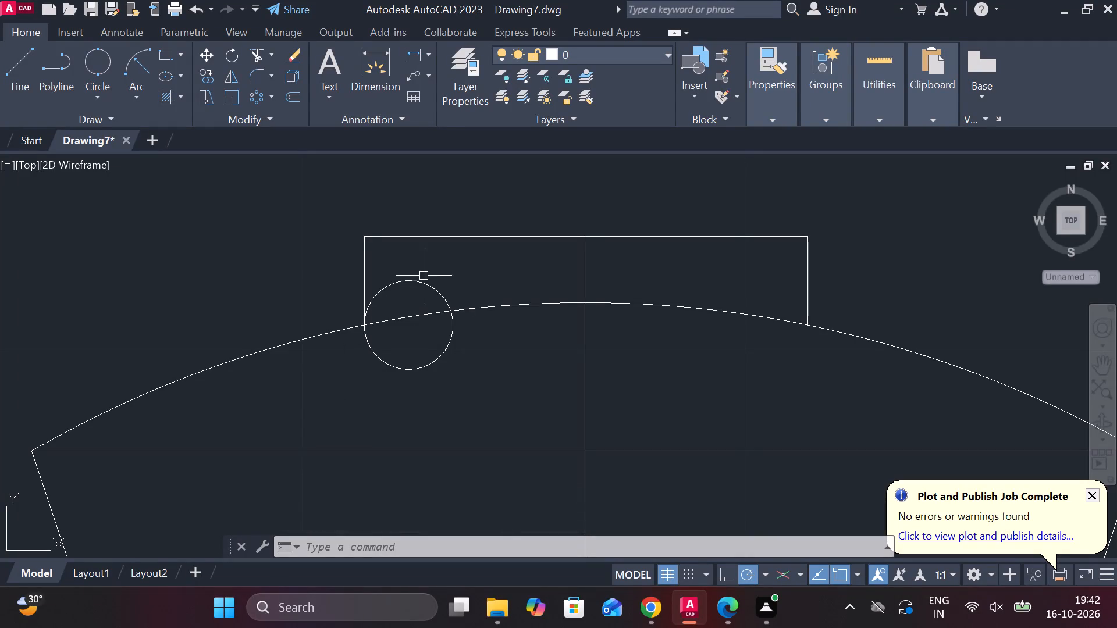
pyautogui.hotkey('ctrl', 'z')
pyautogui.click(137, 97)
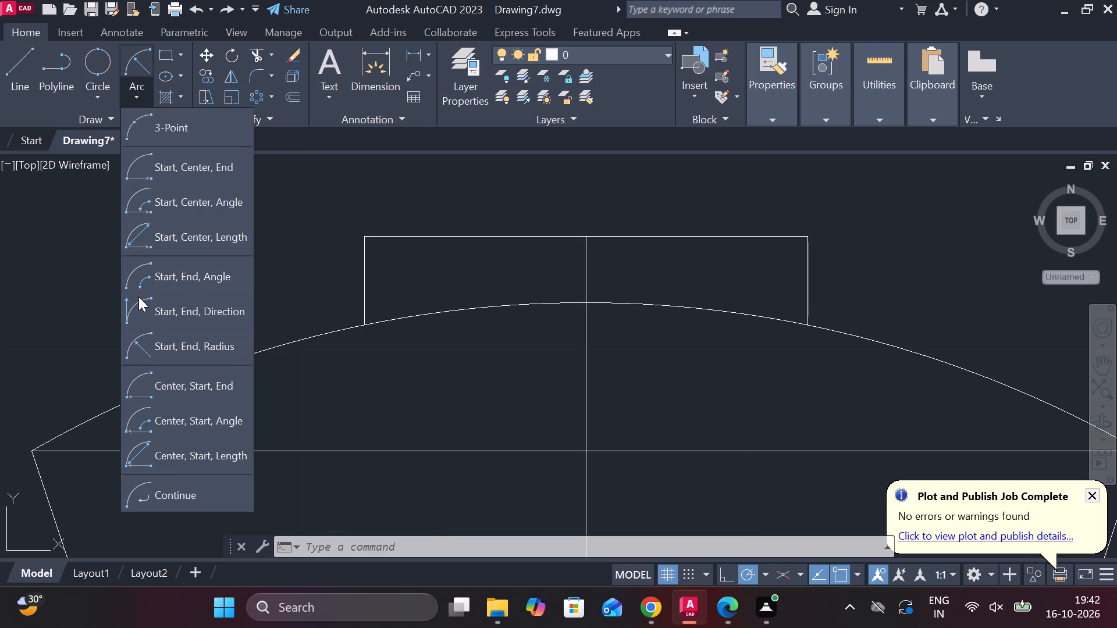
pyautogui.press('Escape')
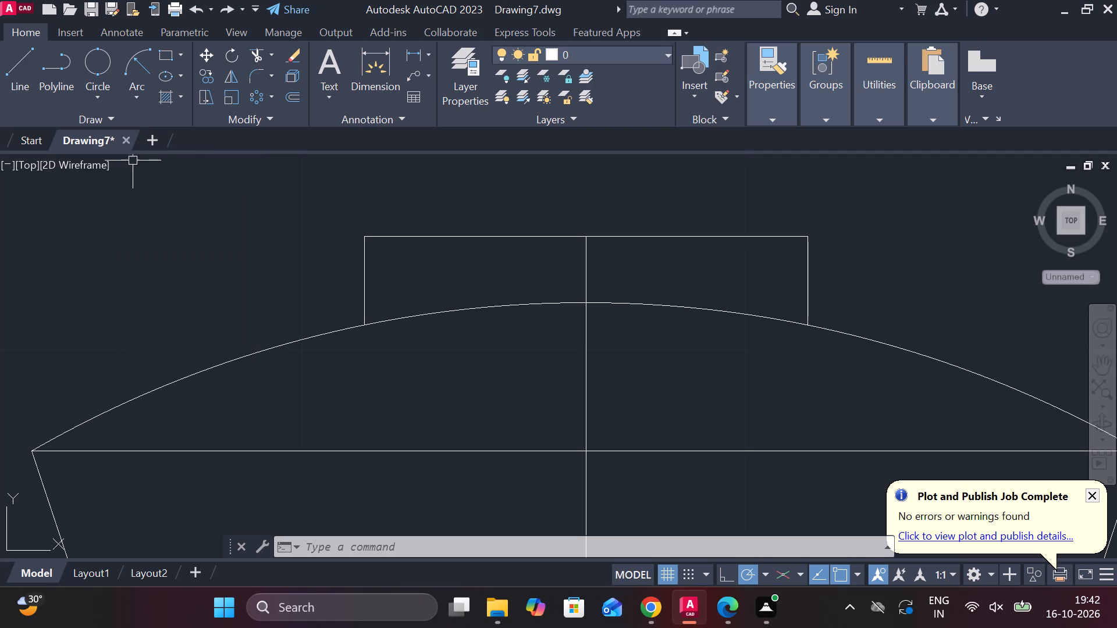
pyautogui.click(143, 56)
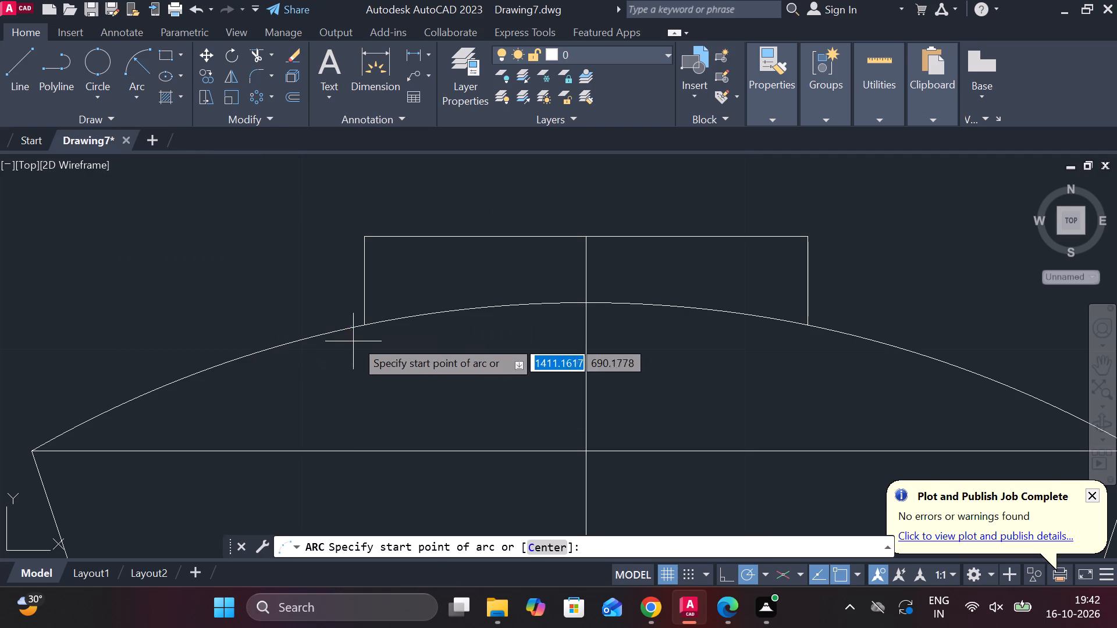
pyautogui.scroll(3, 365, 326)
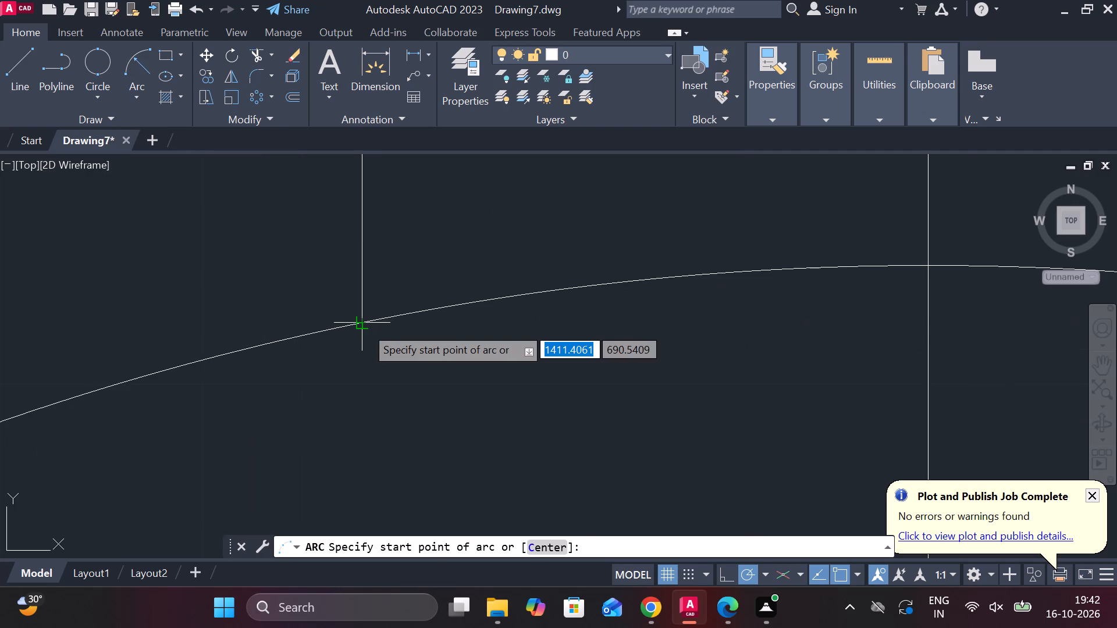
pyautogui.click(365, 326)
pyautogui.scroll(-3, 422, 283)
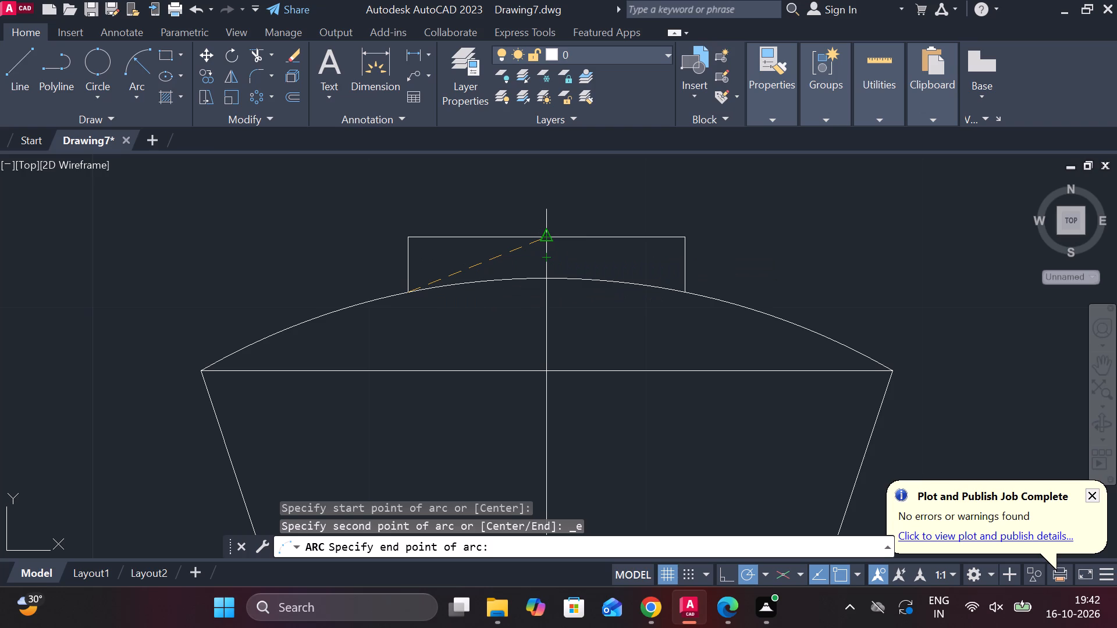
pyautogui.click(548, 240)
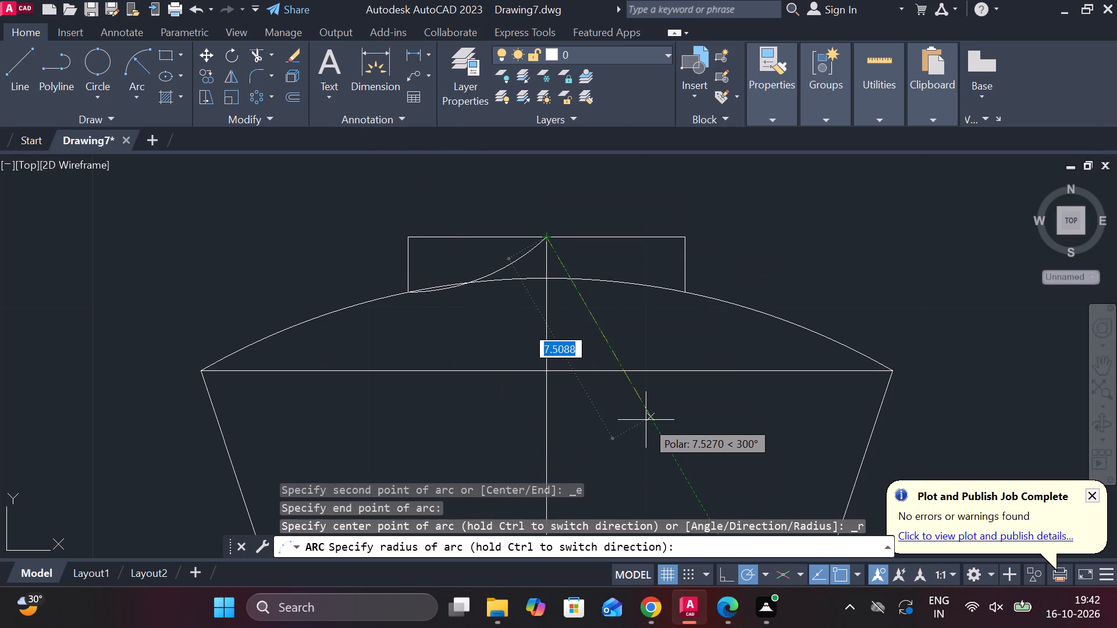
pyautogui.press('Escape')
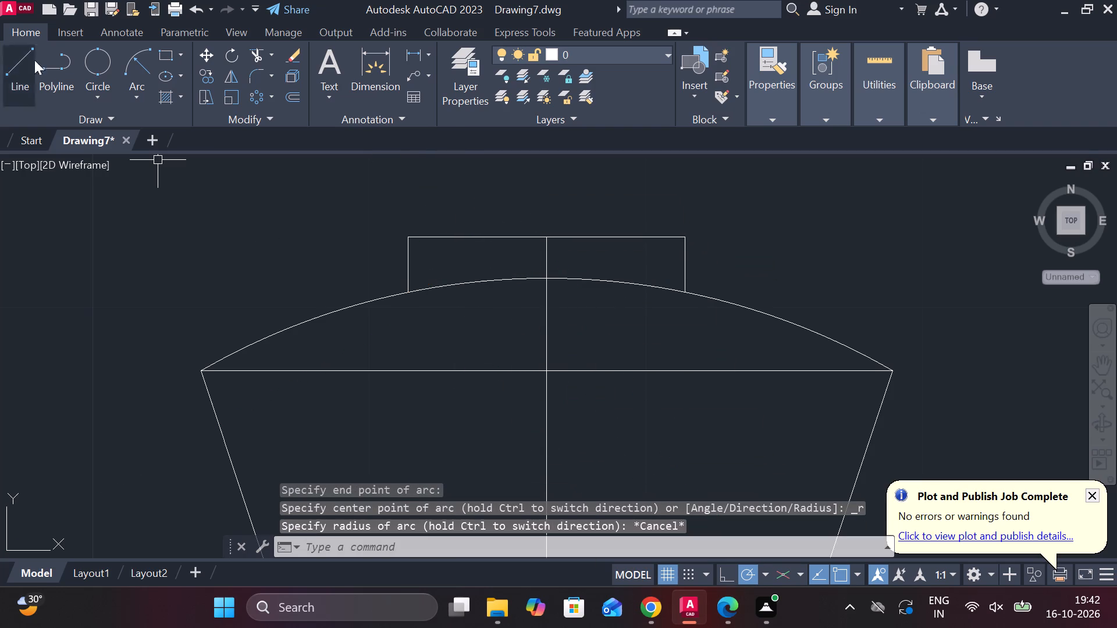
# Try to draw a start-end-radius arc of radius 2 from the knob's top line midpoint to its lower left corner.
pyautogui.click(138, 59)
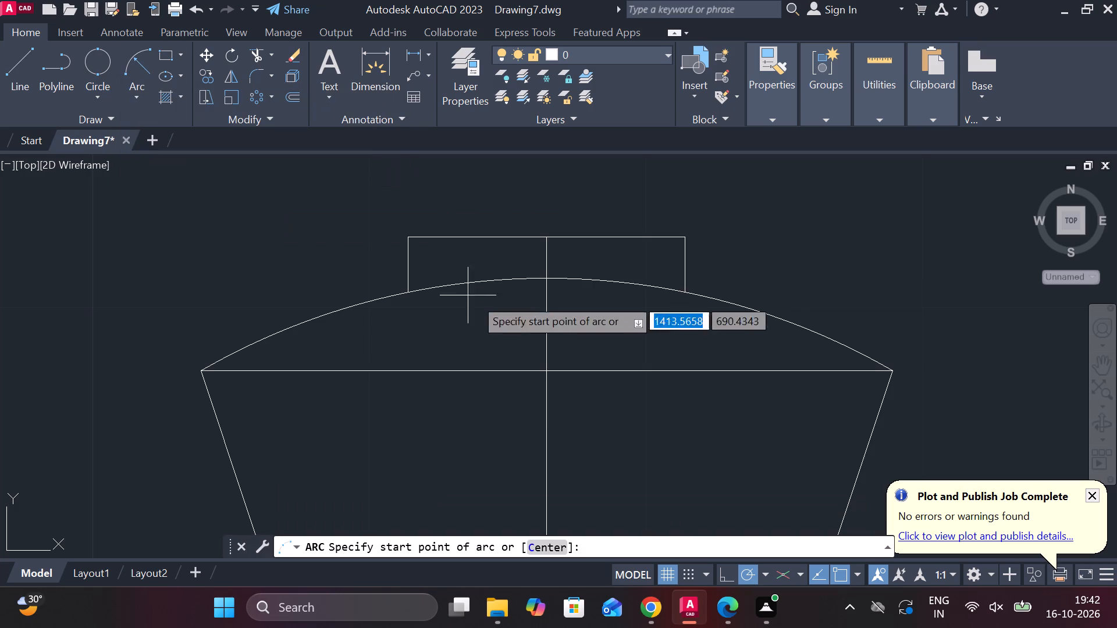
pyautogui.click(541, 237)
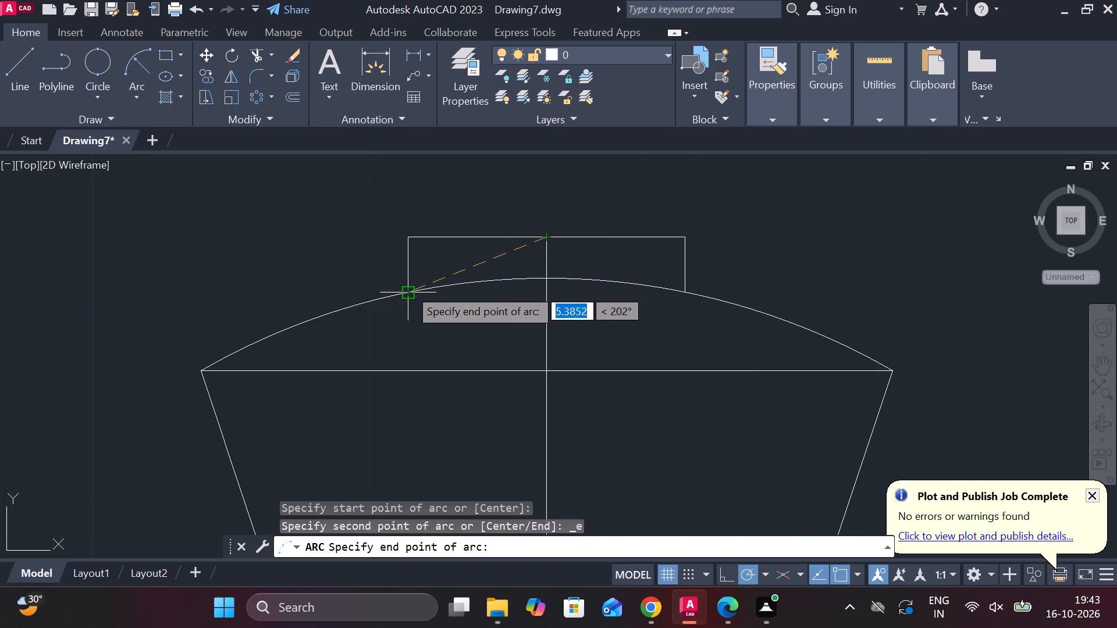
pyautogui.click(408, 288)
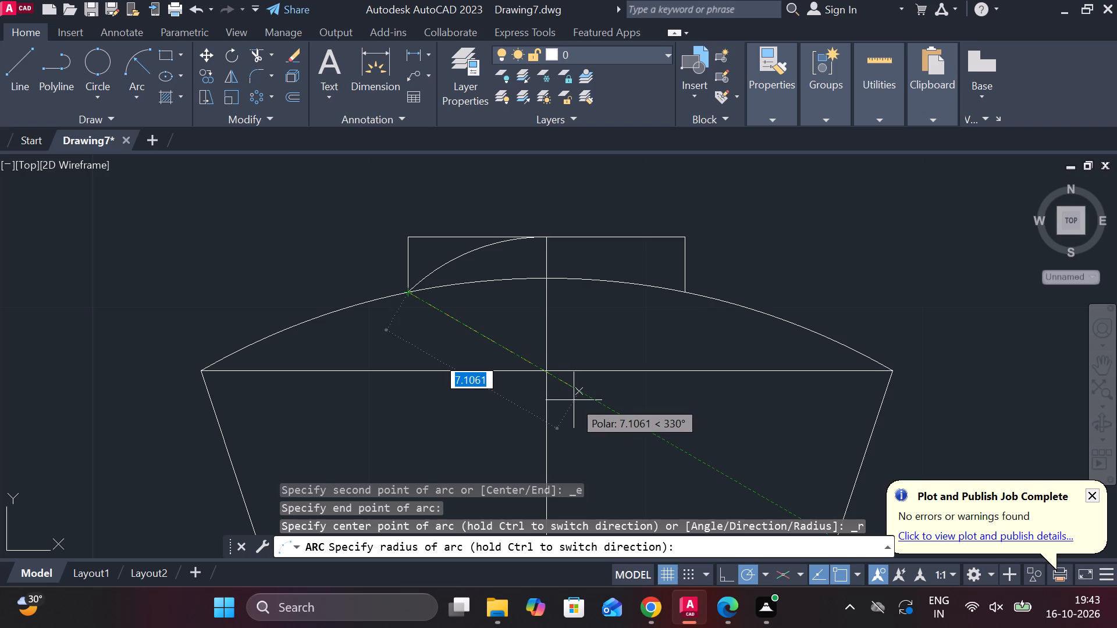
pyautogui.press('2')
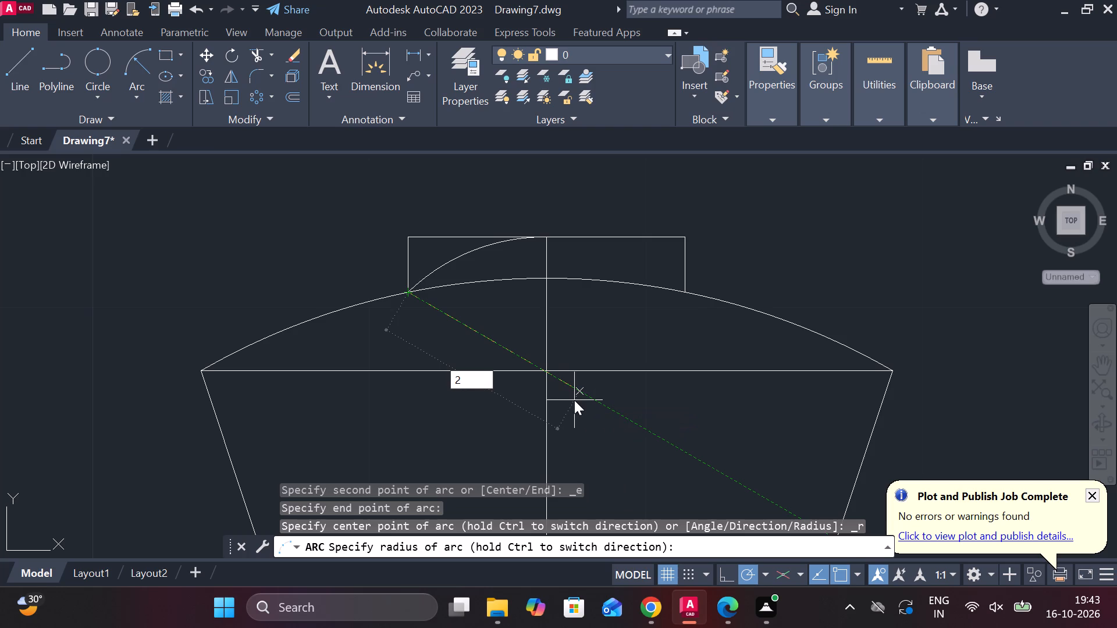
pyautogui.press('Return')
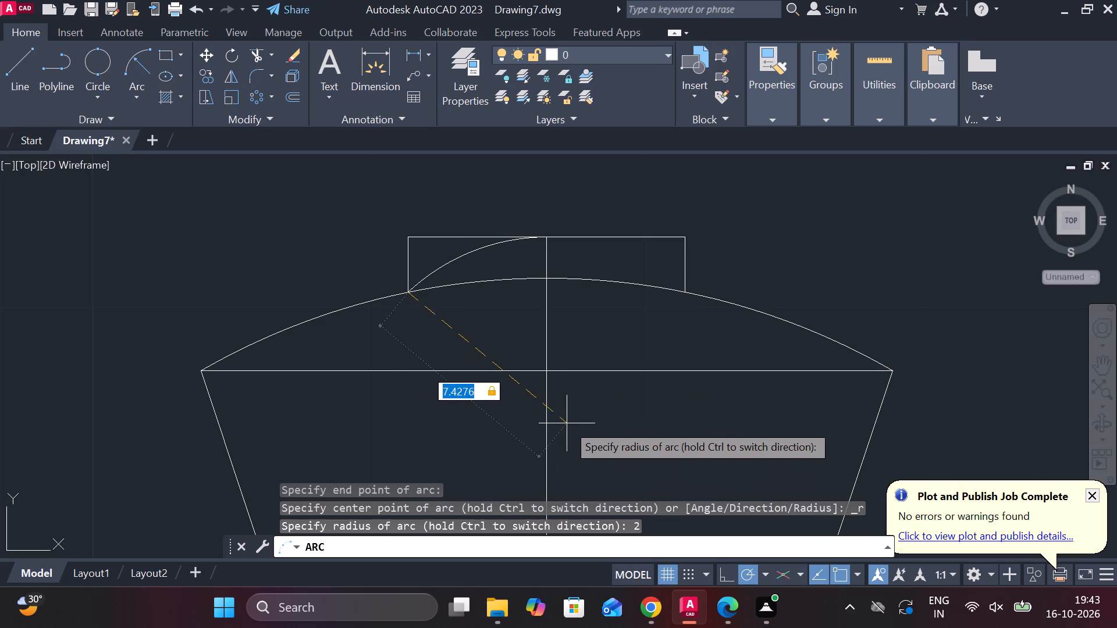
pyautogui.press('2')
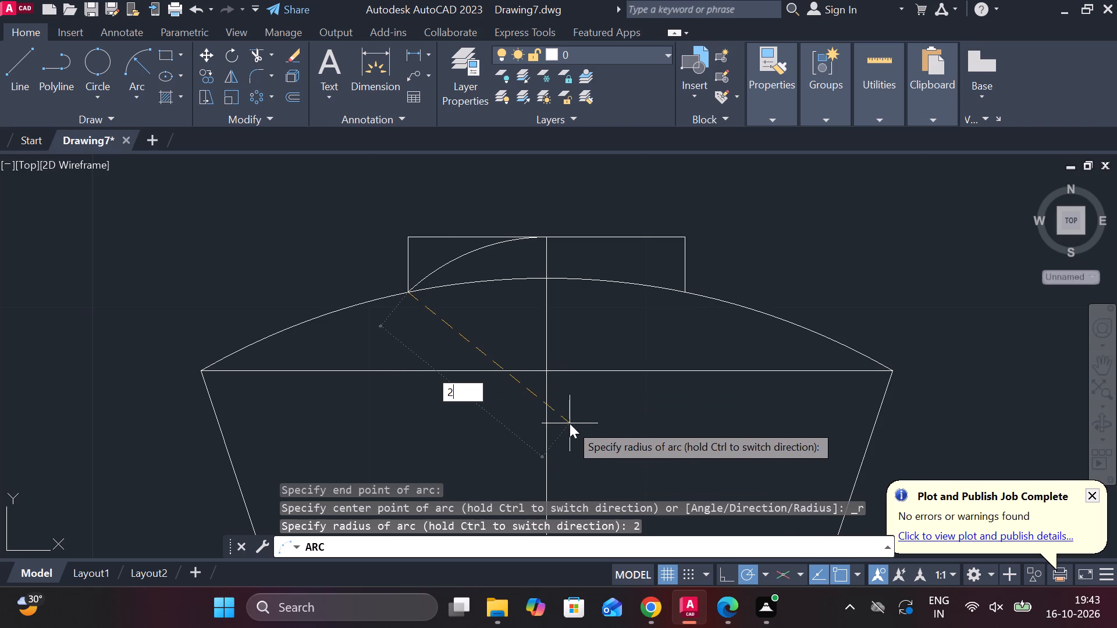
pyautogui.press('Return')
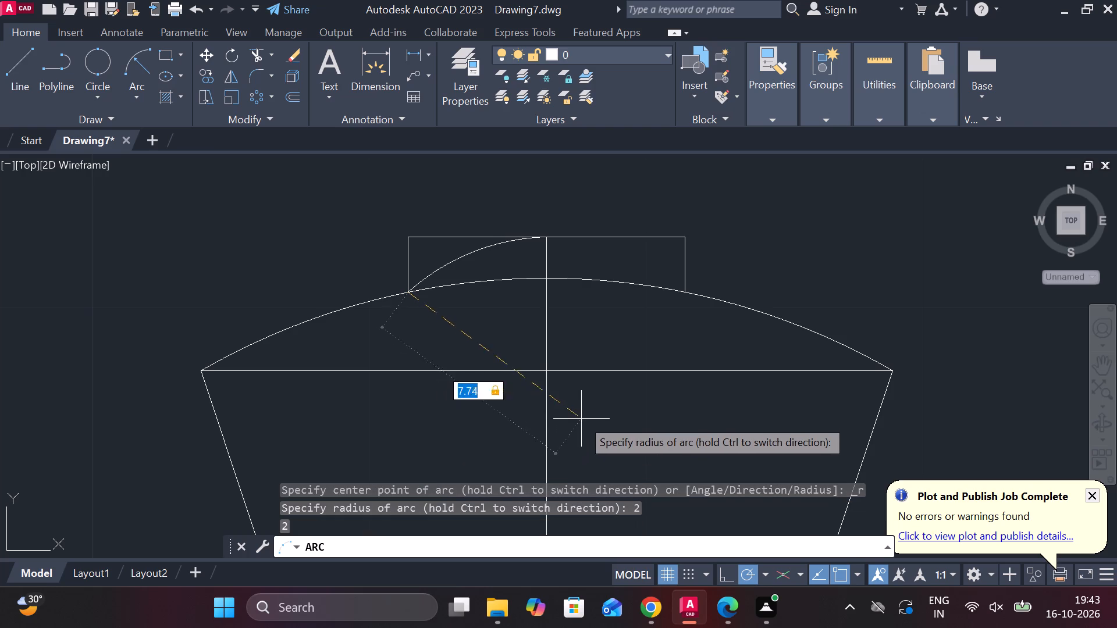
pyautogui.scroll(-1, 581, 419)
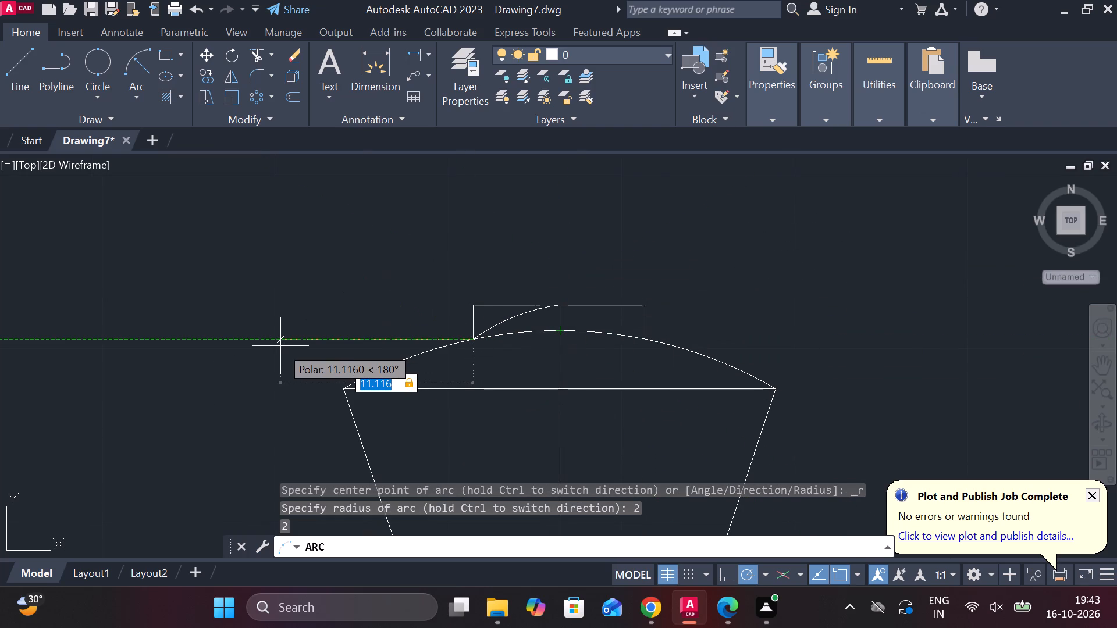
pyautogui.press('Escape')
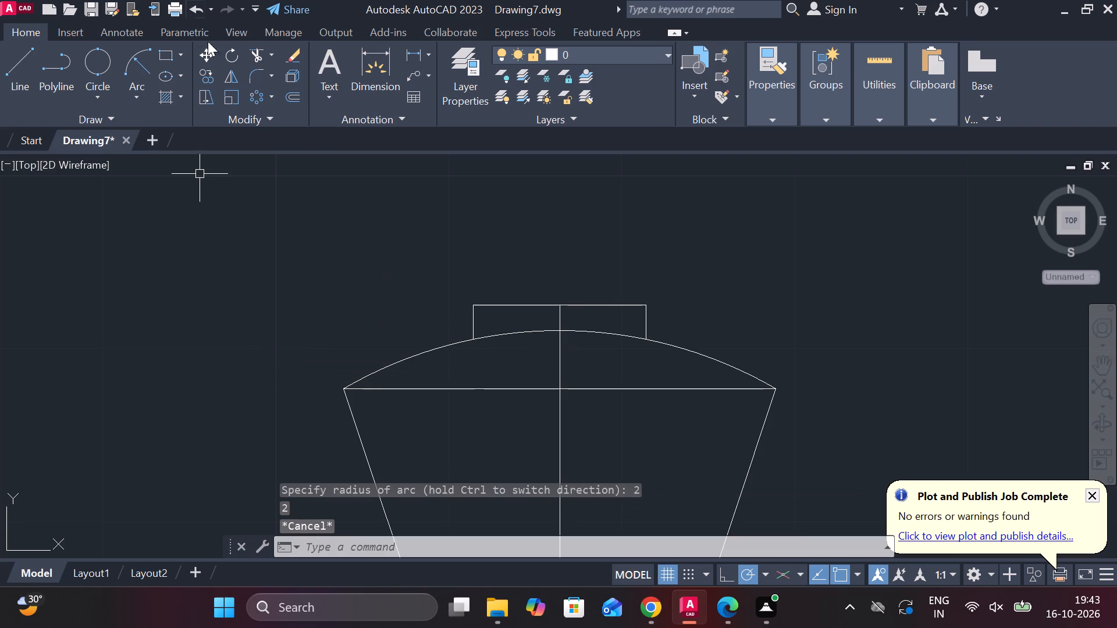
# Draw a start-end-radius arc from the knob's top line midpoint to its lower left corner, with radius 10 picked at the lower right corner.
pyautogui.click(145, 58)
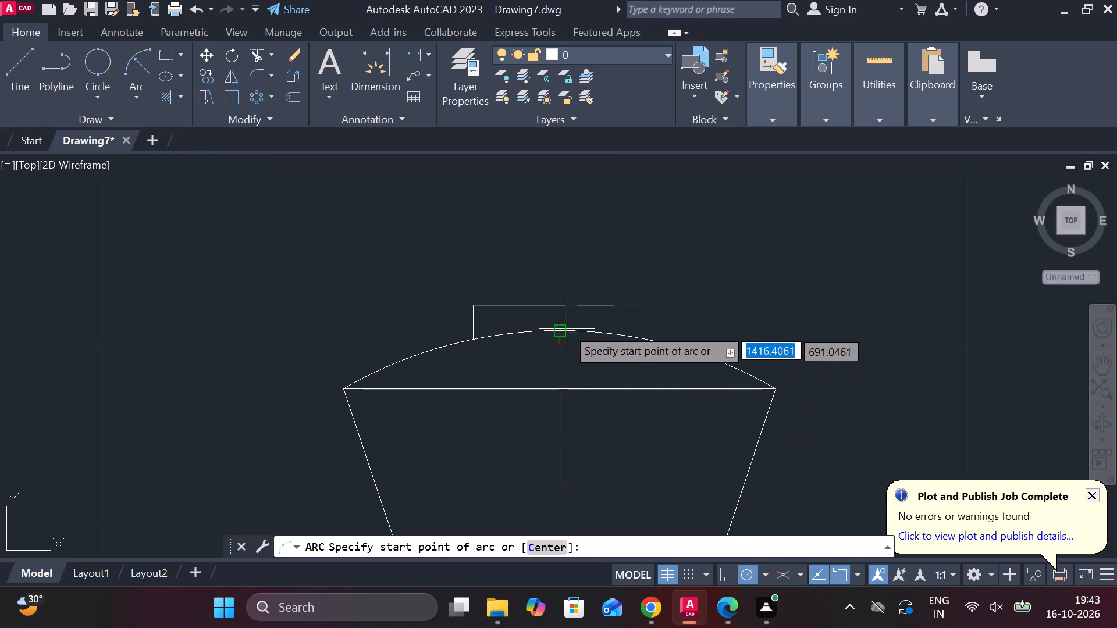
pyautogui.click(558, 305)
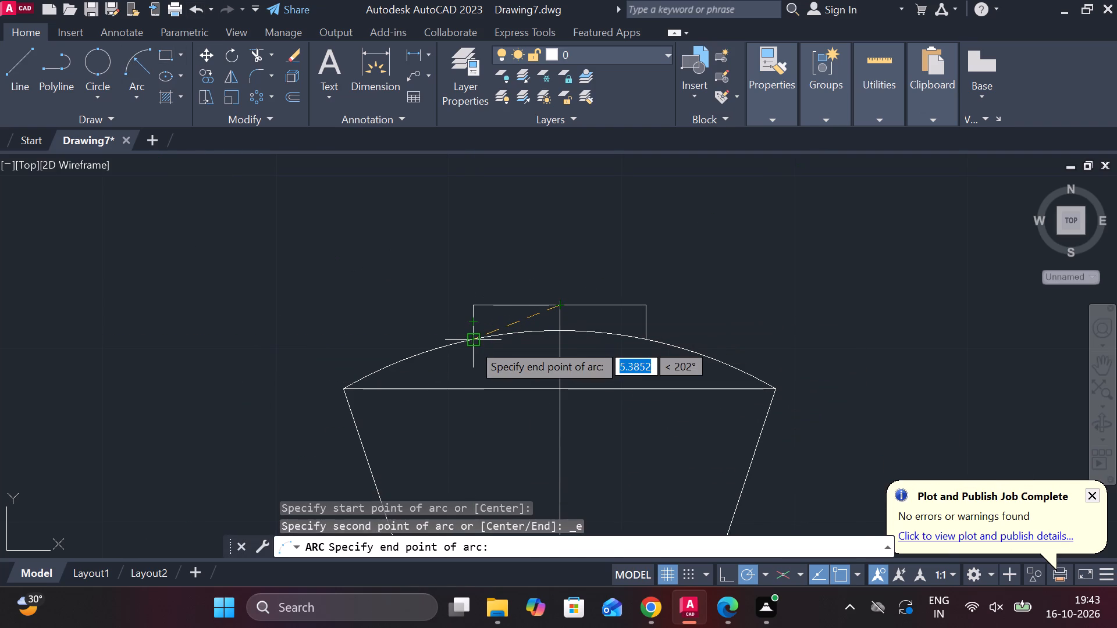
pyautogui.click(472, 343)
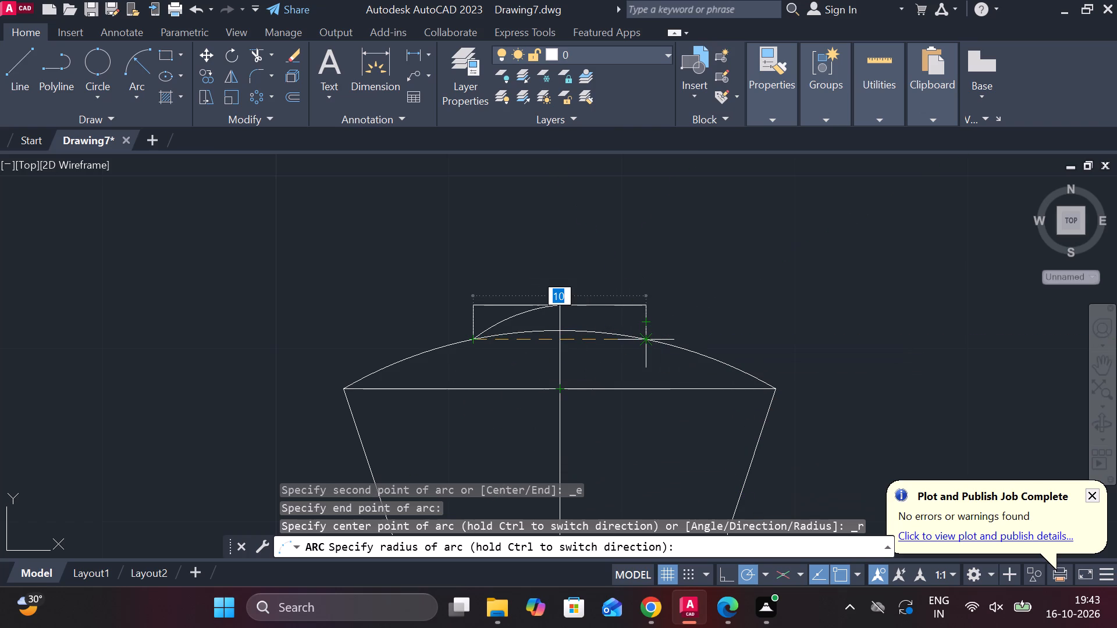
pyautogui.click(646, 336)
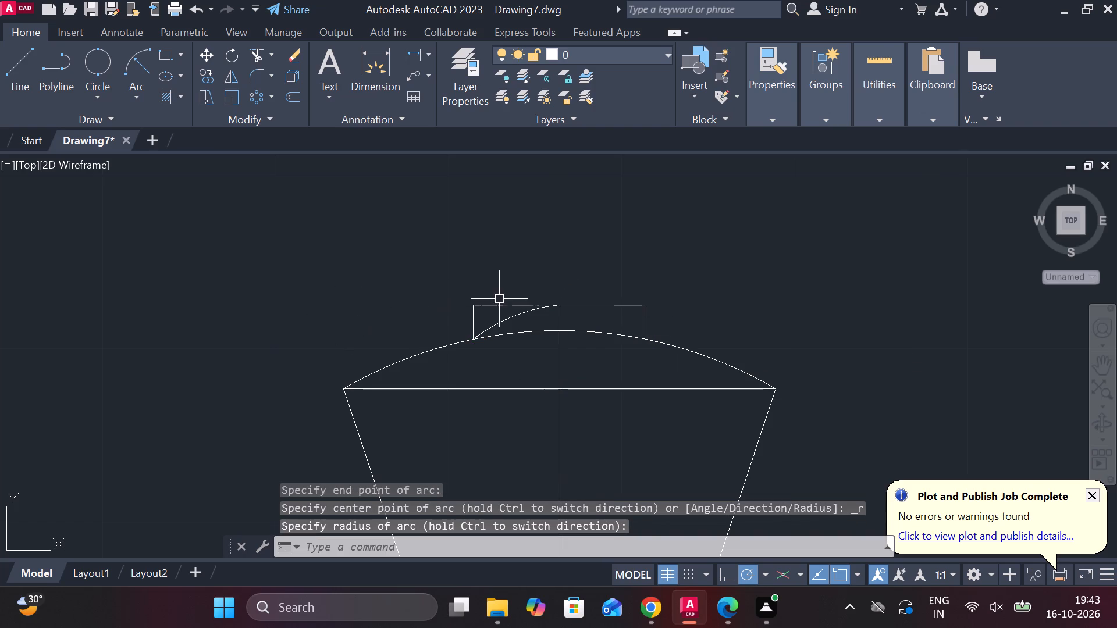
pyautogui.scroll(3, 499, 298)
pyautogui.scroll(-3, 499, 298)
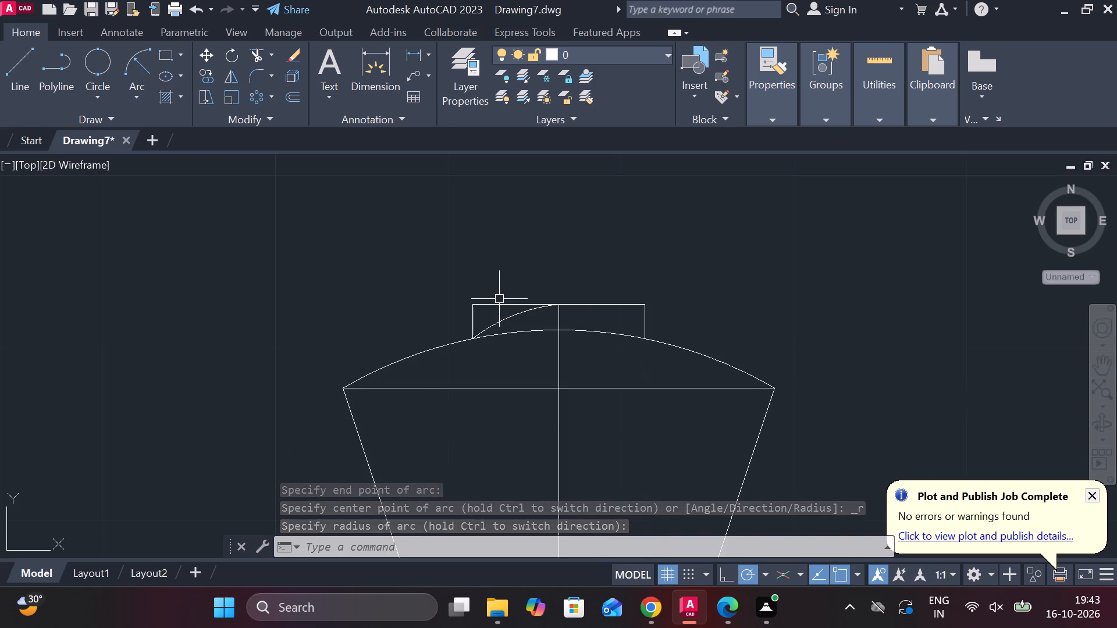
# Undo the radius 10 arc drawn on the knob.
pyautogui.press('Escape')
pyautogui.hotkey('ctrl', 'z')
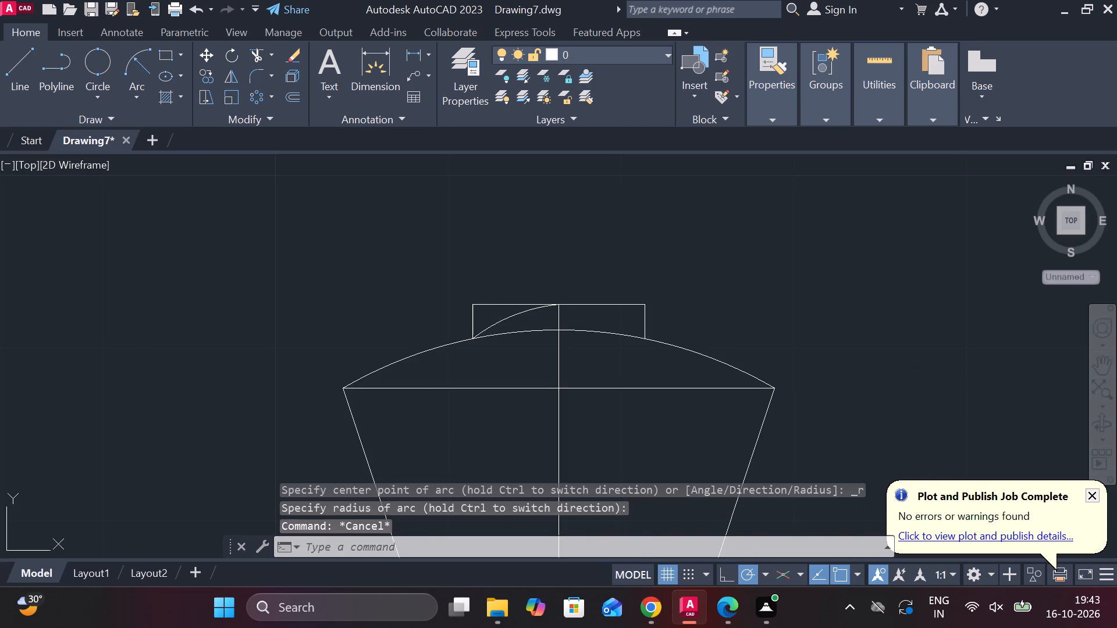
pyautogui.hotkey('ctrl', 'z')
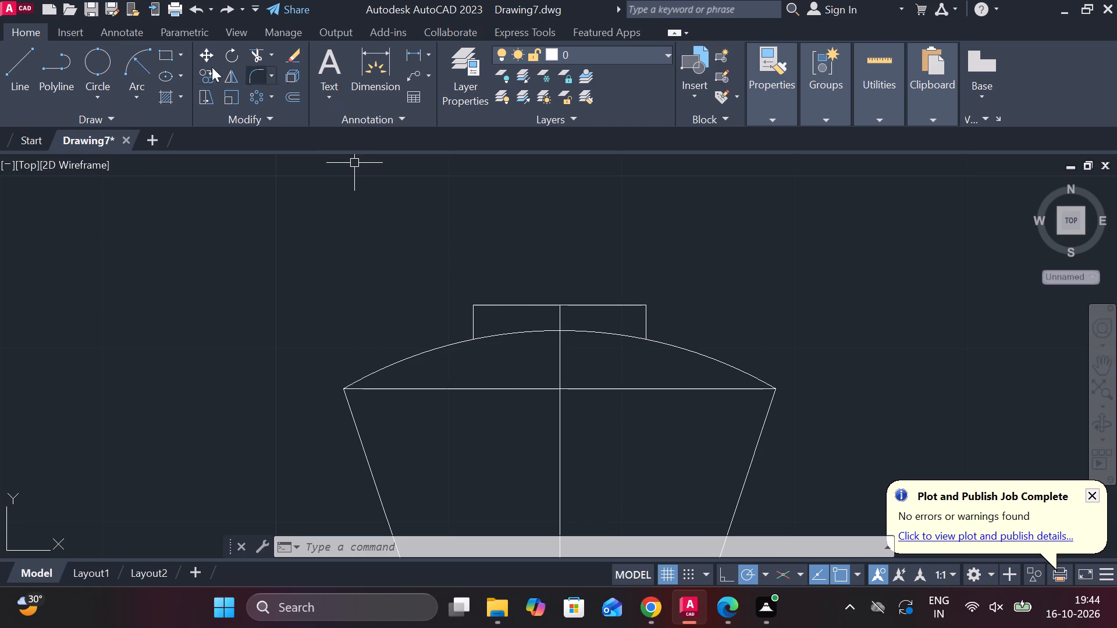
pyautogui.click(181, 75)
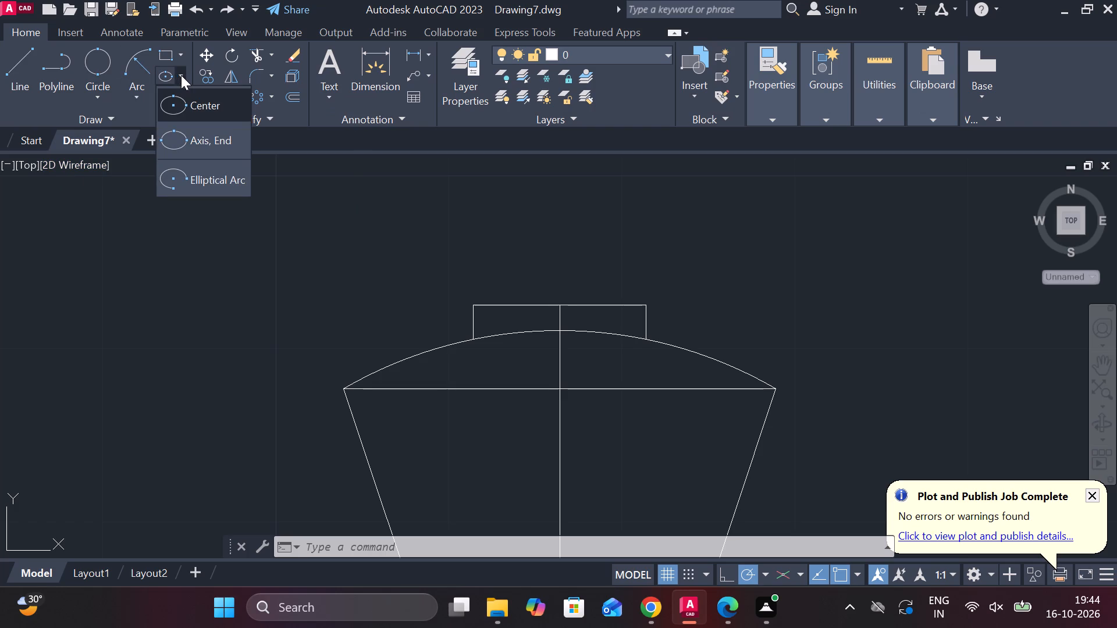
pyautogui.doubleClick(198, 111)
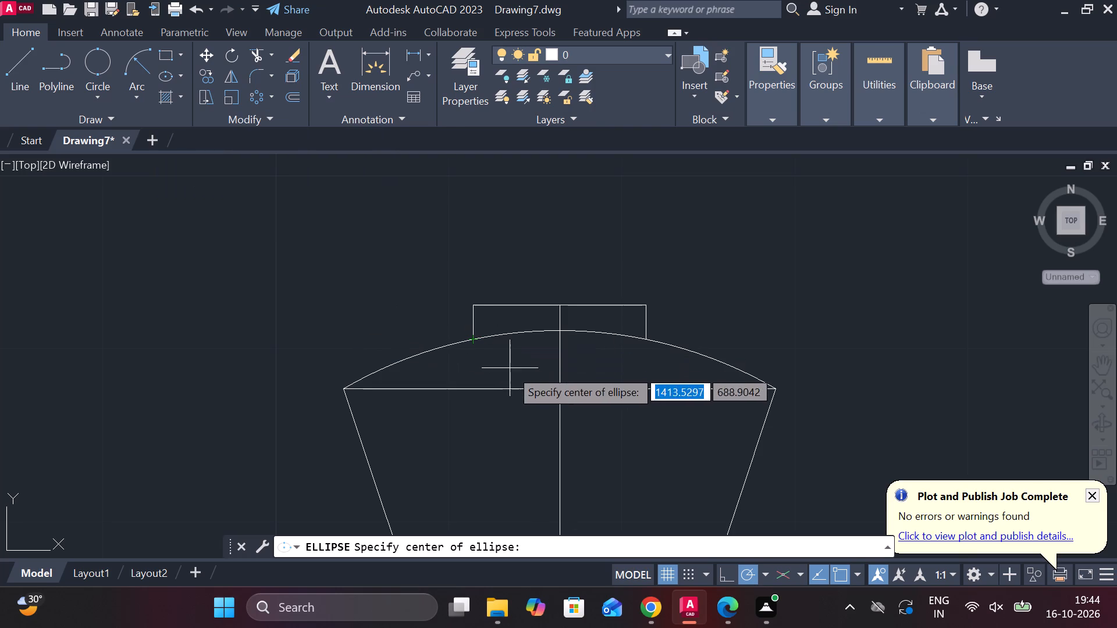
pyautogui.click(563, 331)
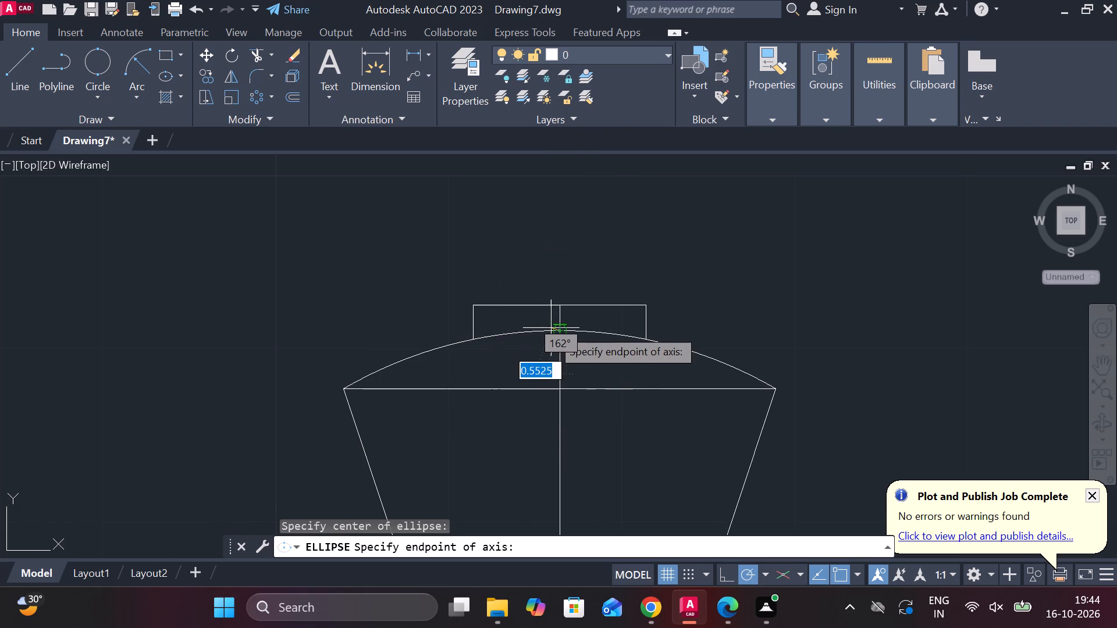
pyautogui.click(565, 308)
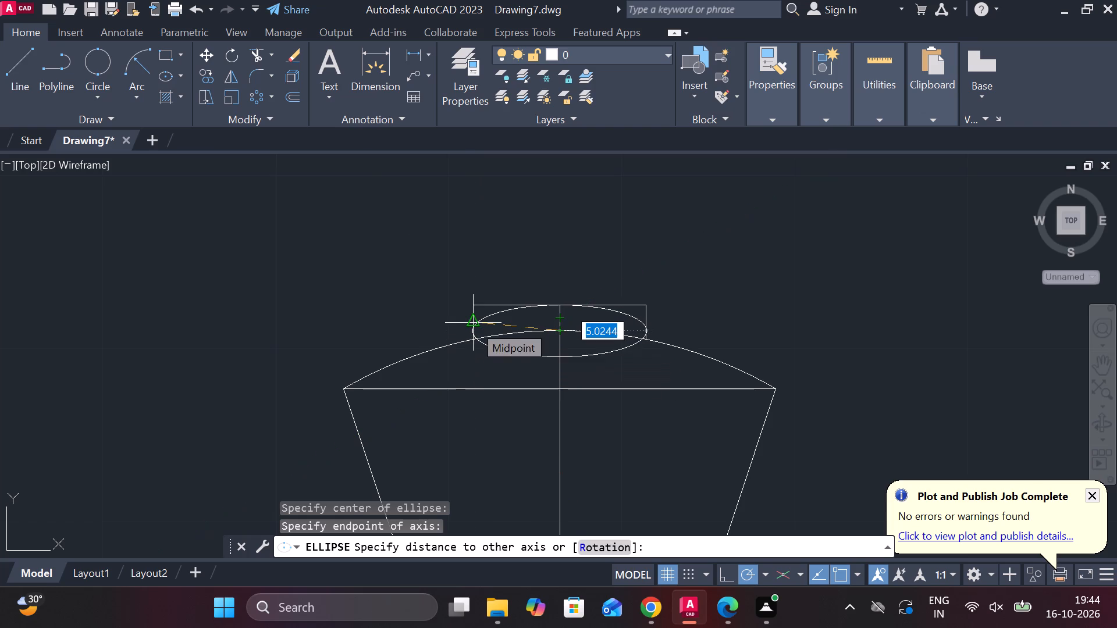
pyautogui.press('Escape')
# Examine the whole profile, from the moulded base and concave shaft up to the flared head and knob.
pyautogui.scroll(-2, 605, 427)
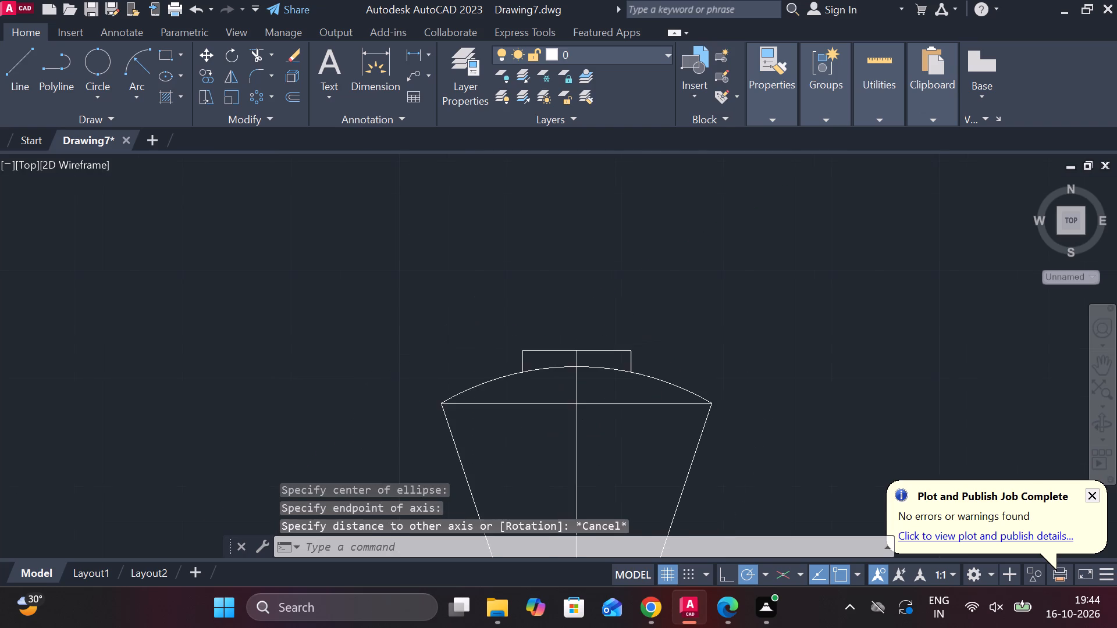
pyautogui.scroll(-1, 744, 479)
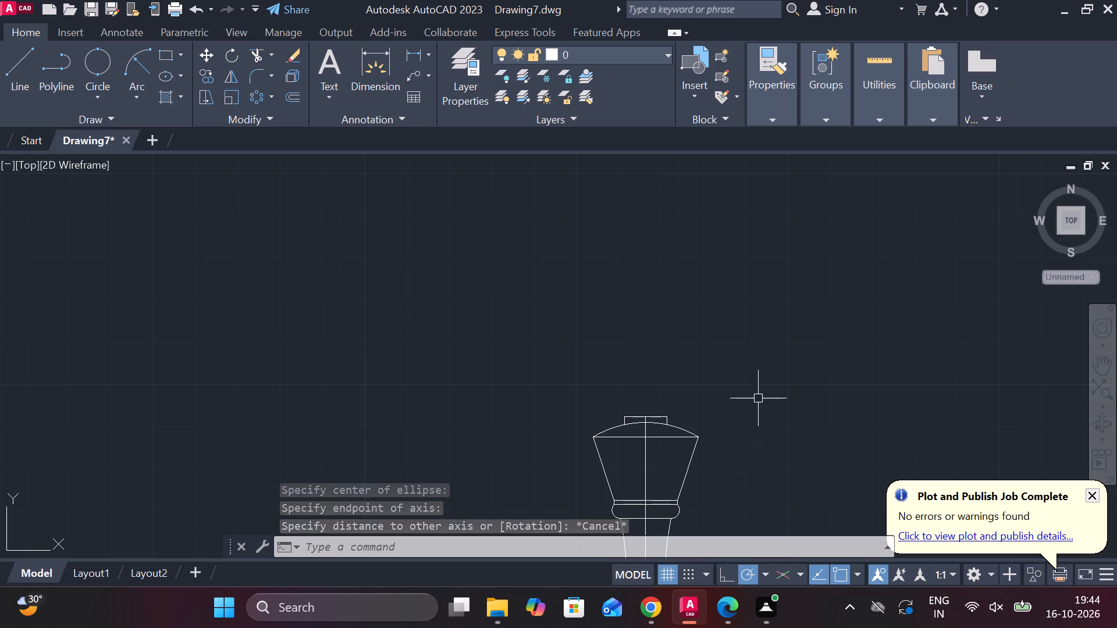
pyautogui.scroll(-2, 716, 315)
pyautogui.scroll(1, 786, 394)
pyautogui.scroll(-2, 785, 395)
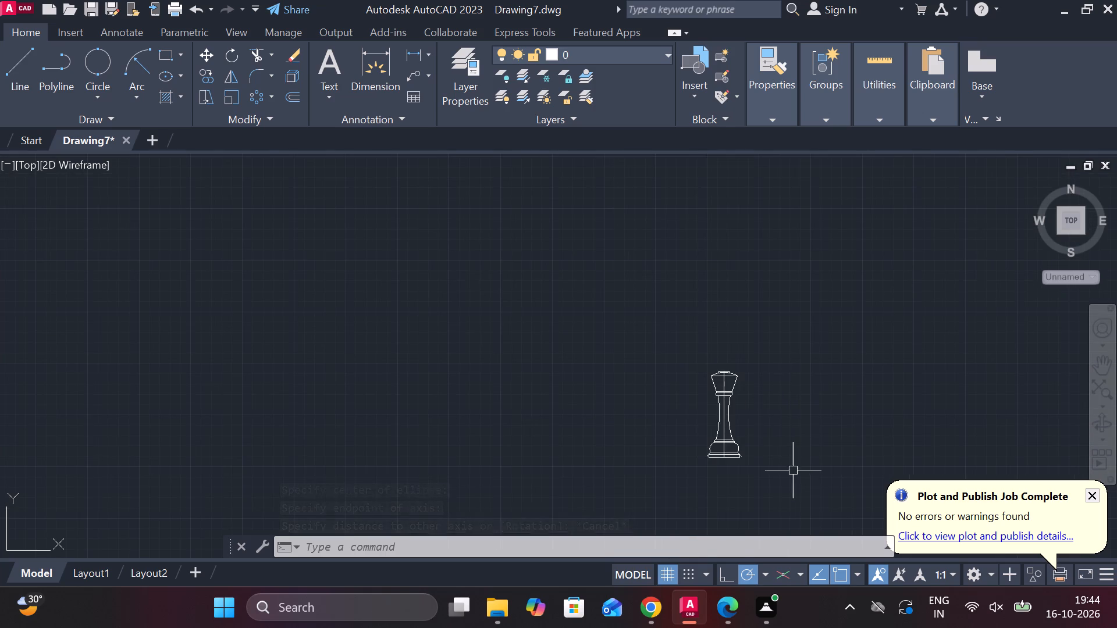
pyautogui.scroll(3, 794, 480)
pyautogui.scroll(-1, 645, 251)
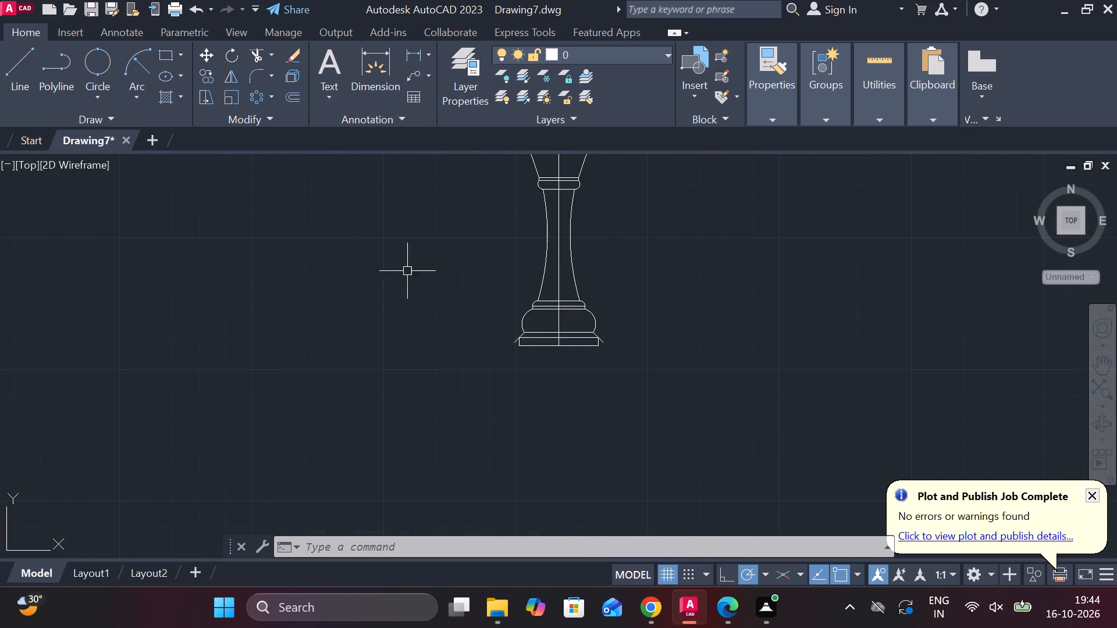
pyautogui.scroll(1, 404, 249)
pyautogui.scroll(-1, 407, 247)
pyautogui.scroll(2, 506, 189)
pyautogui.scroll(-1, 506, 204)
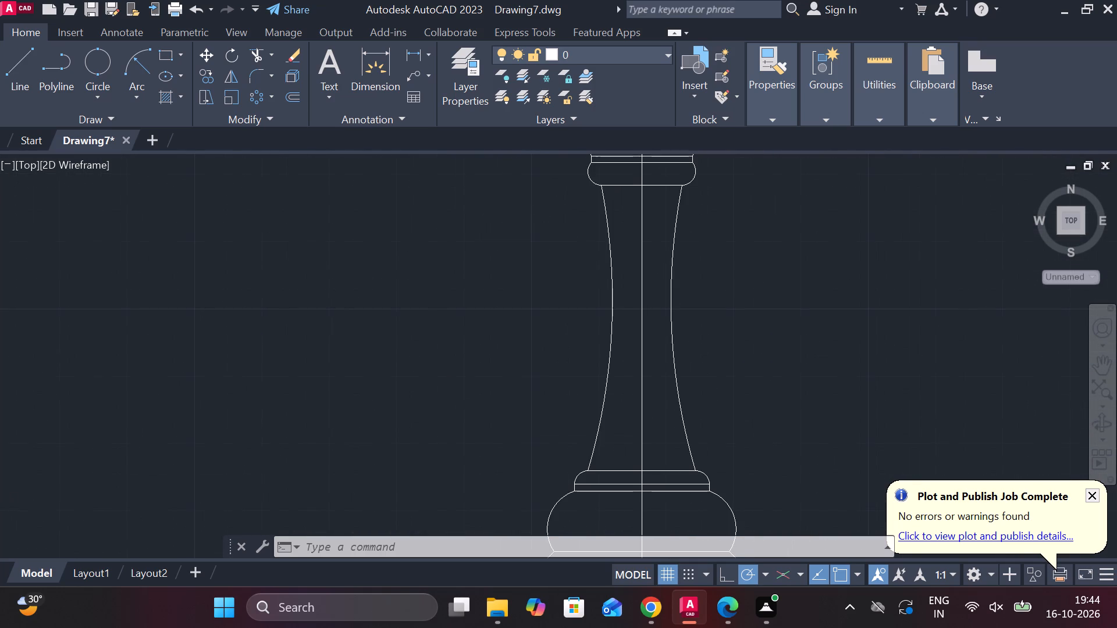
pyautogui.scroll(-1, 506, 204)
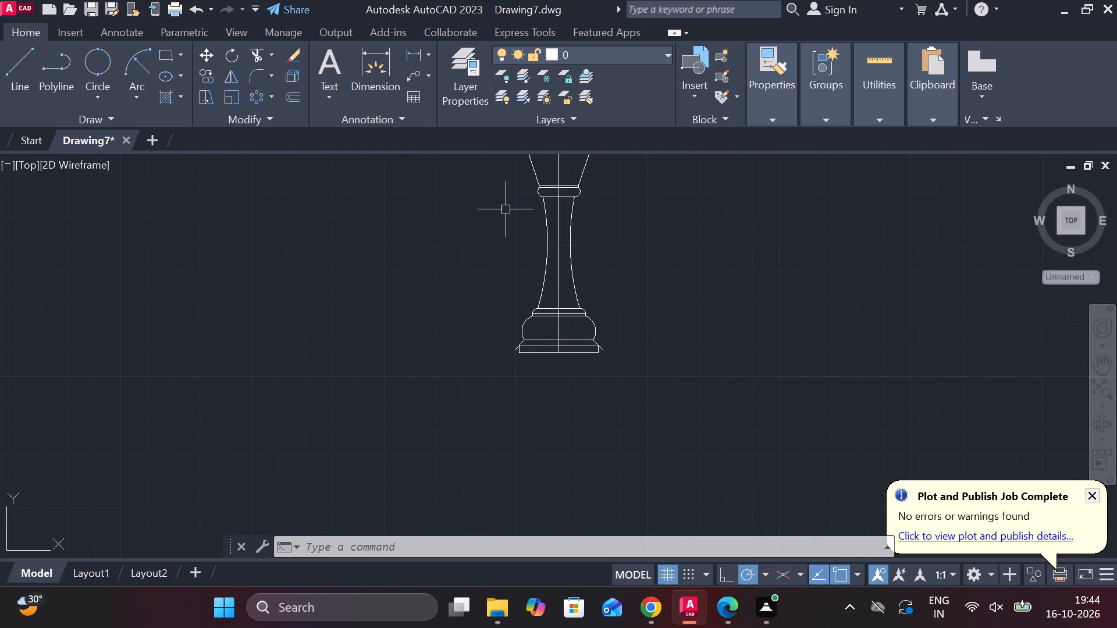
pyautogui.scroll(-3, 506, 209)
pyautogui.scroll(2, 516, 168)
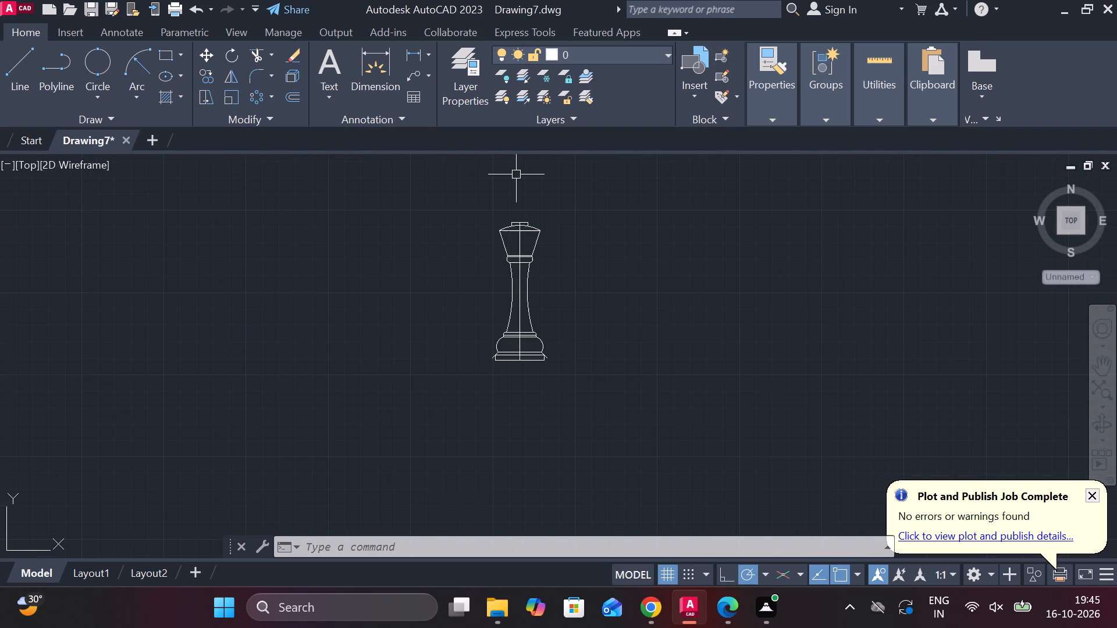
pyautogui.scroll(2, 516, 174)
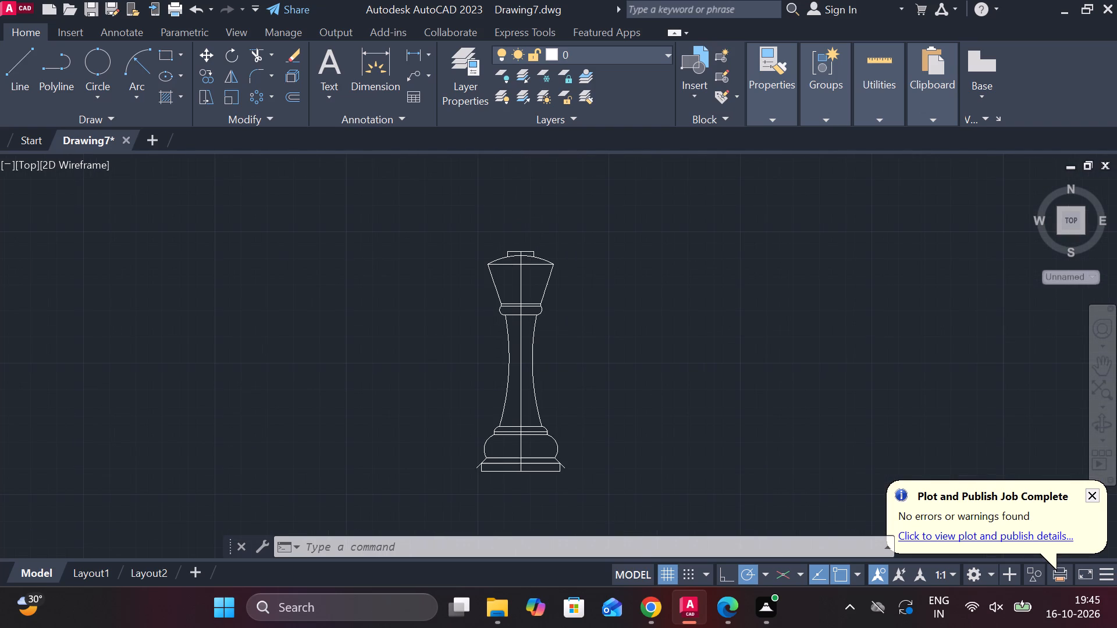
pyautogui.scroll(1, 516, 174)
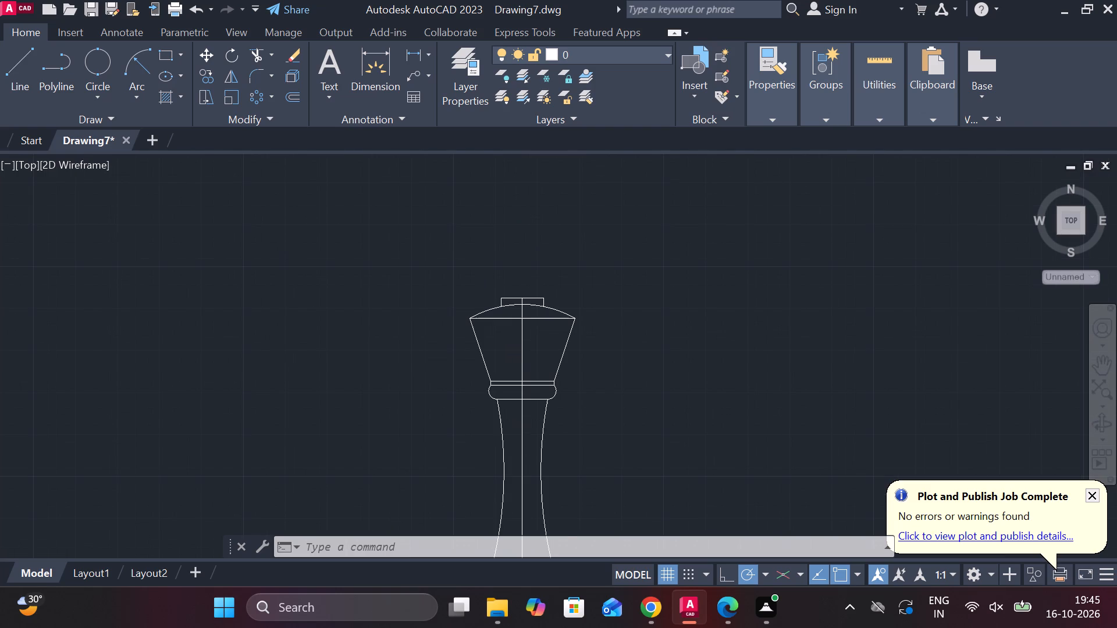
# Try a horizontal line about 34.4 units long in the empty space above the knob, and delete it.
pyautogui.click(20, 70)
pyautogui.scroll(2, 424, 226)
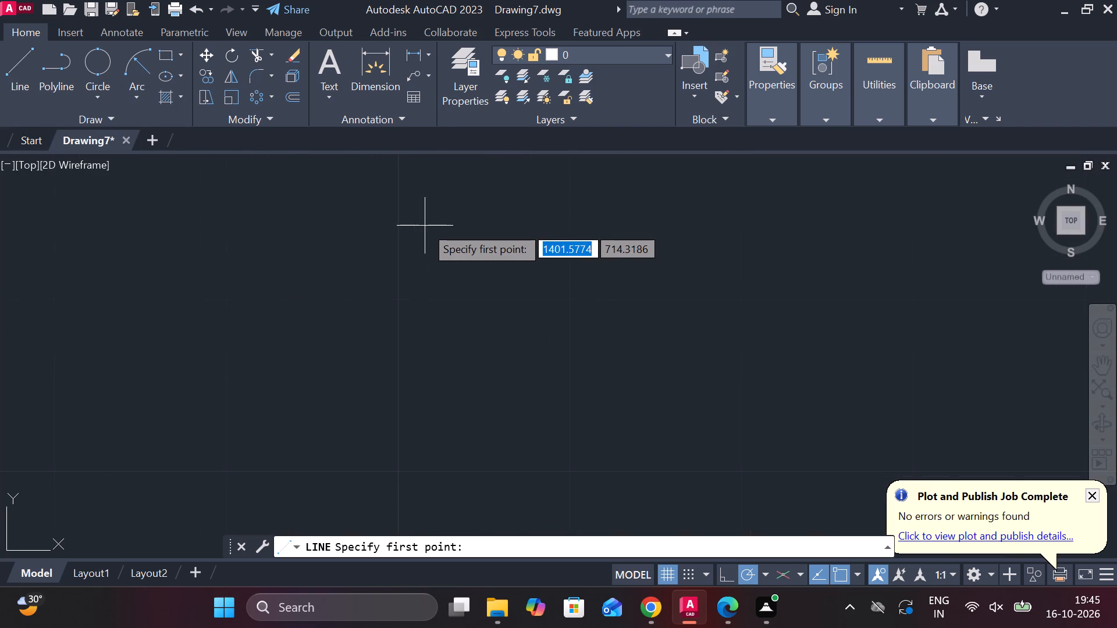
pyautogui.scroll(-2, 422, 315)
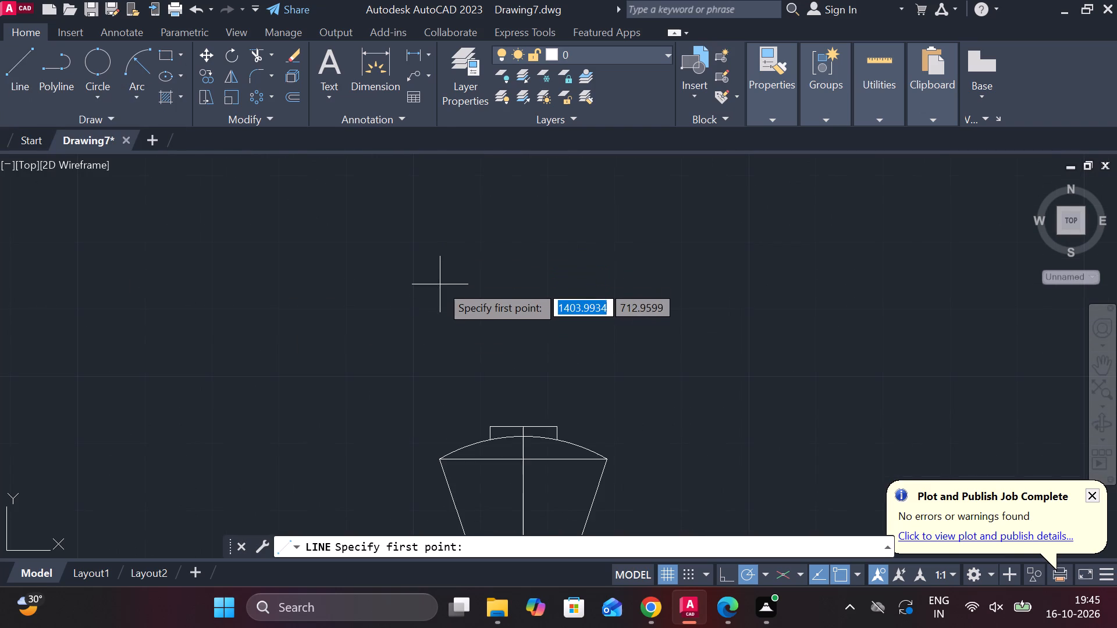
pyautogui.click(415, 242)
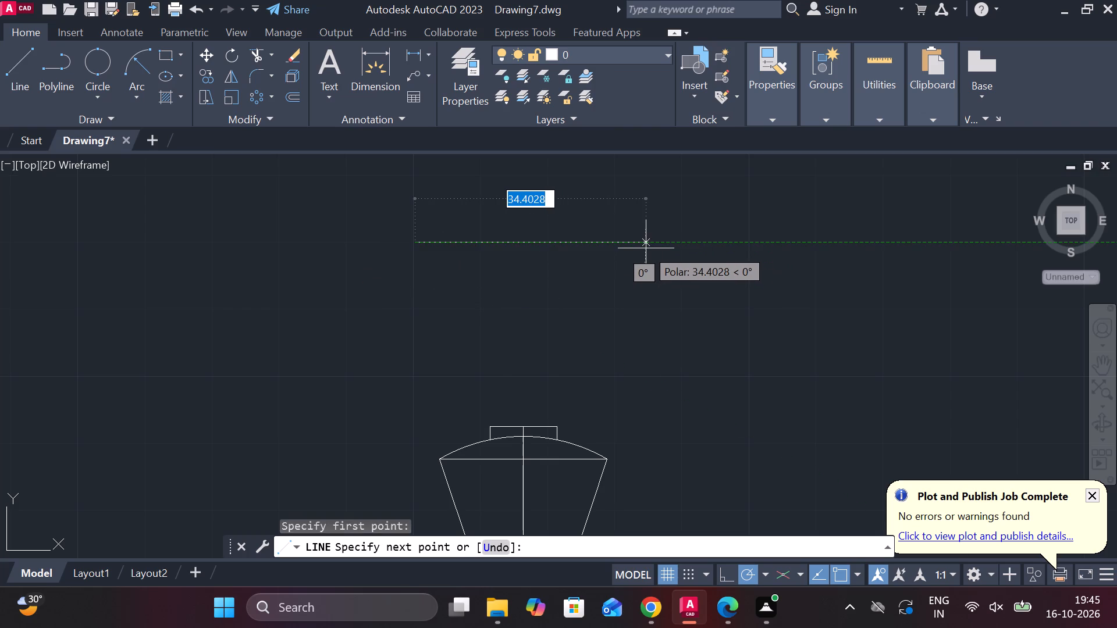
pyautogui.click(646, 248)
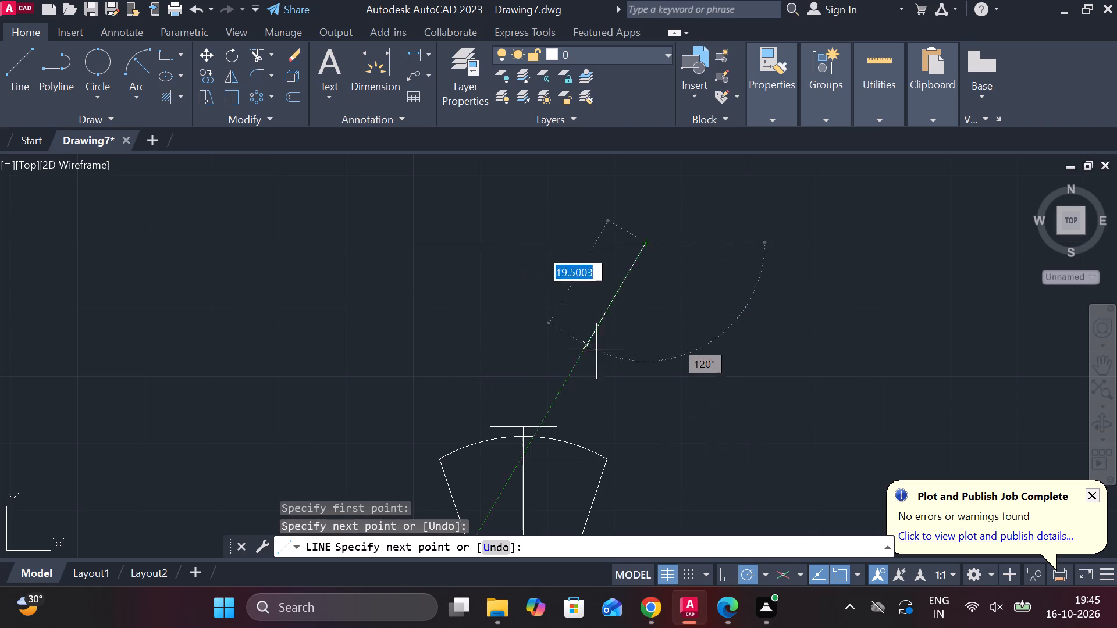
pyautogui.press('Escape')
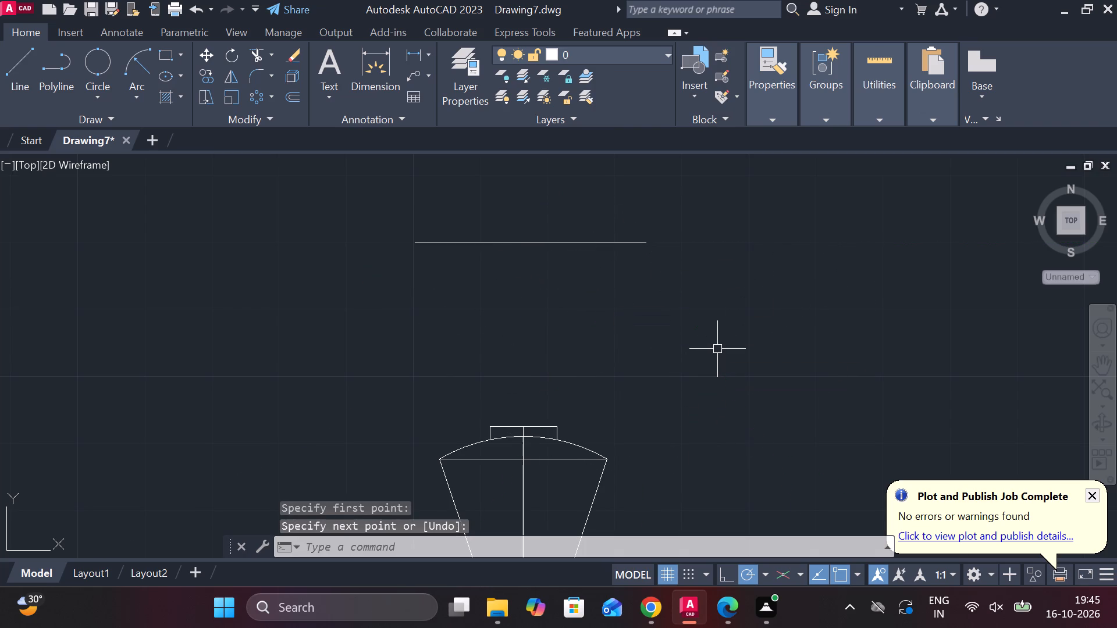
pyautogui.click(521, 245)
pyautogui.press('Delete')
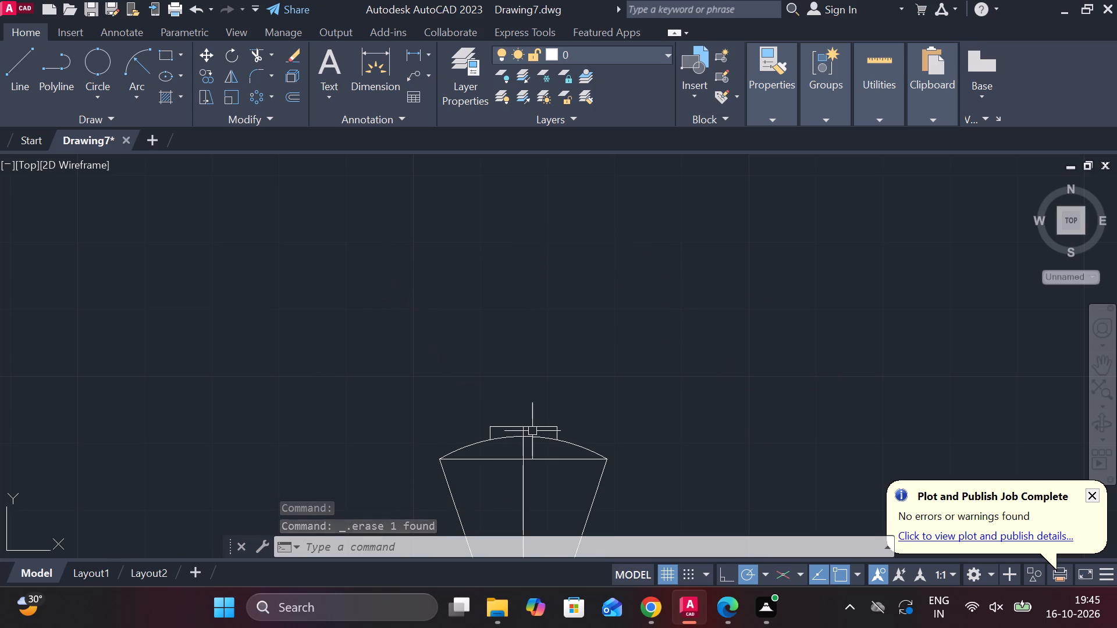
# Draw a vertical line about 32.6 units long upward from the midpoint of the knob's top line.
pyautogui.click(19, 70)
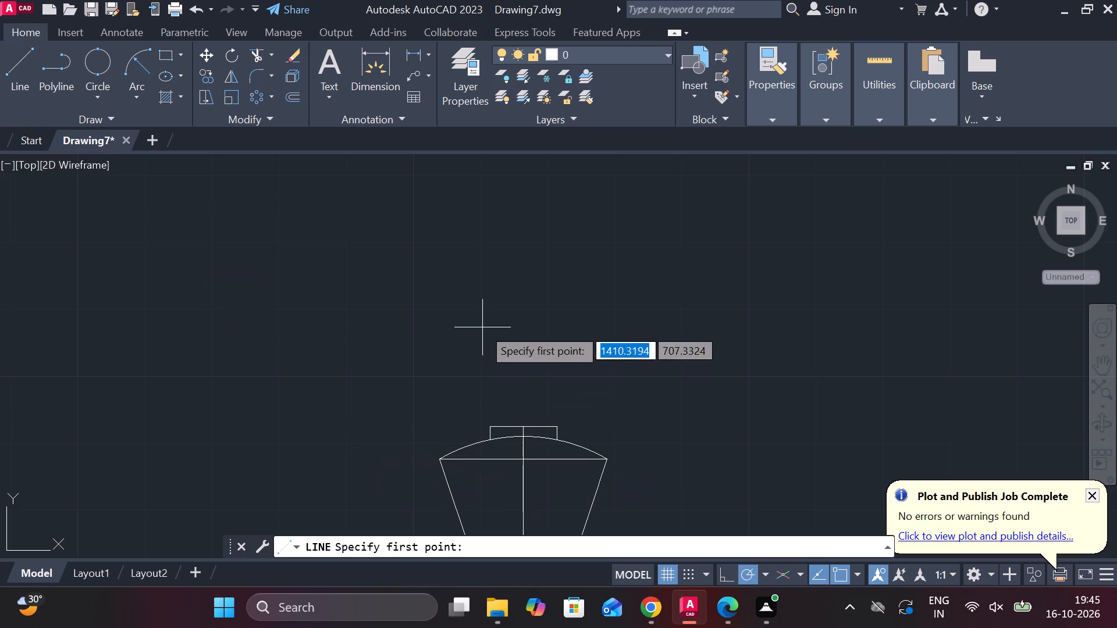
pyautogui.click(520, 429)
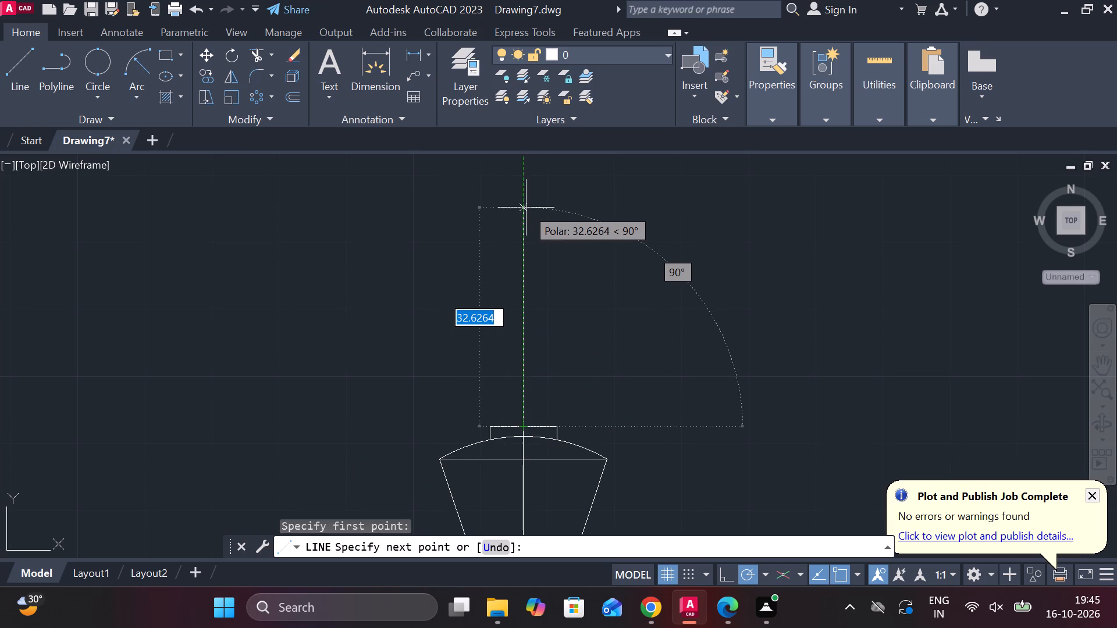
pyautogui.click(526, 208)
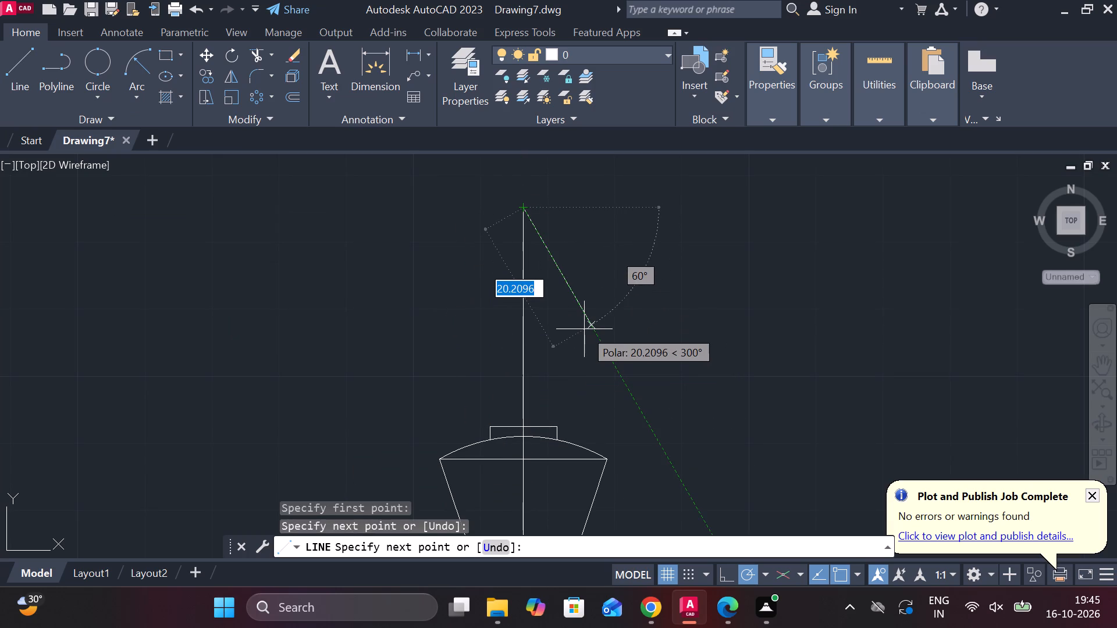
pyautogui.press('Escape')
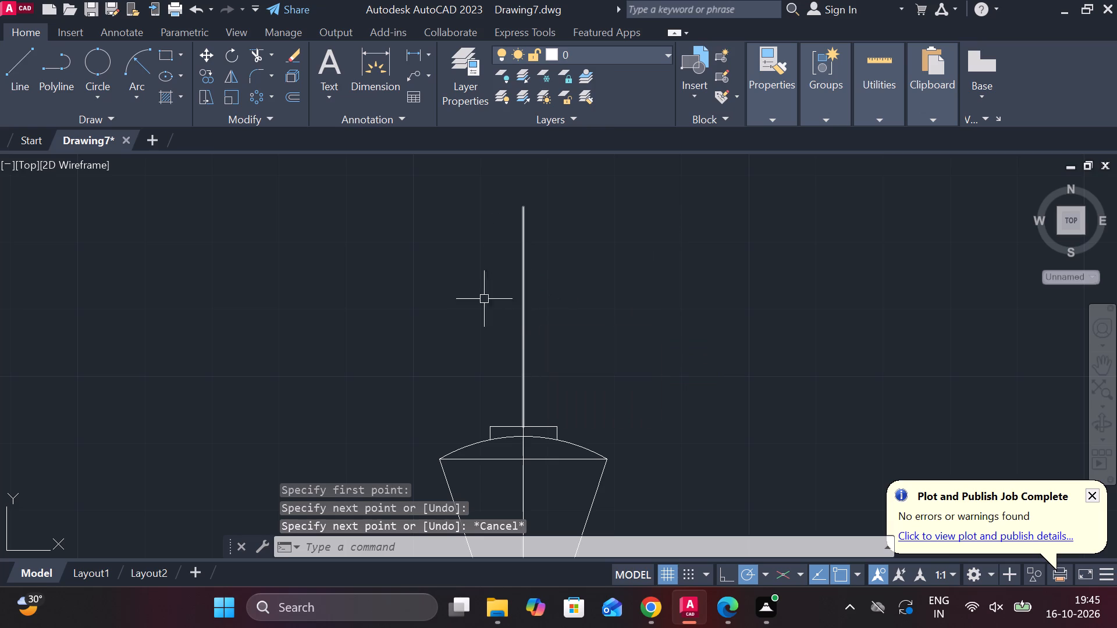
# Draw a horizontal line from the new vertical line's midpoint 15 units to the right, continuing 30 units back to the left.
pyautogui.click(20, 75)
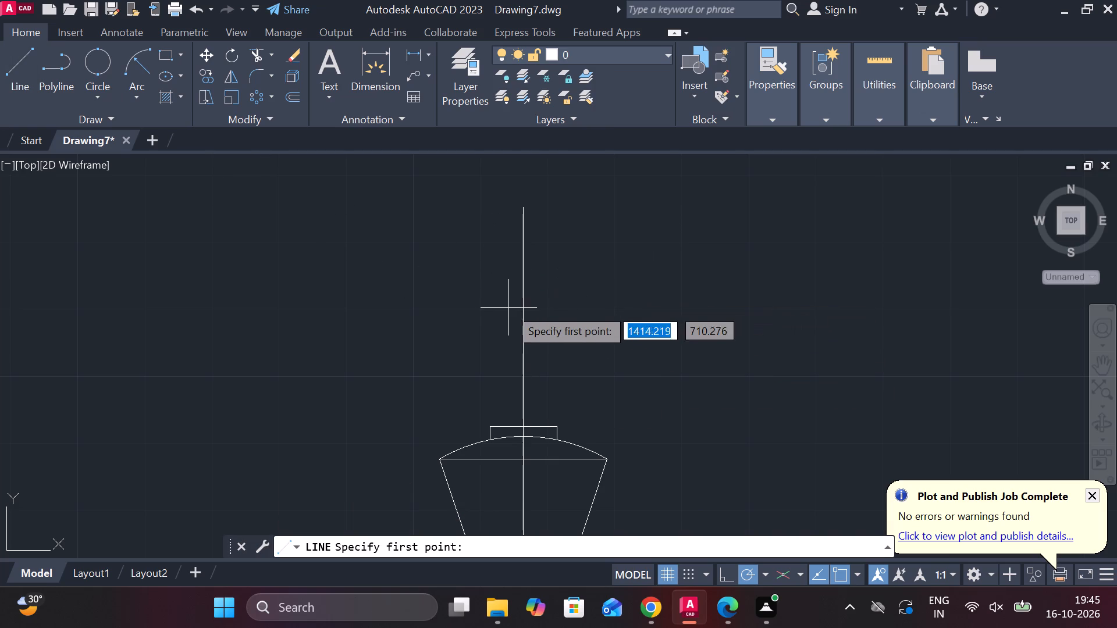
pyautogui.click(525, 311)
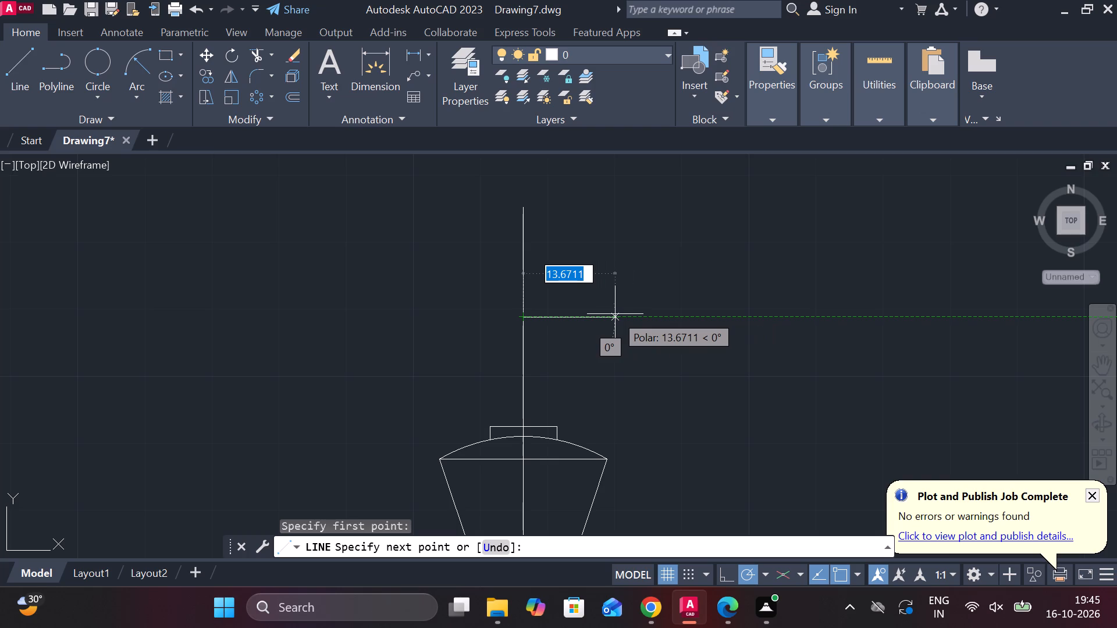
pyautogui.press('1')
pyautogui.press('5')
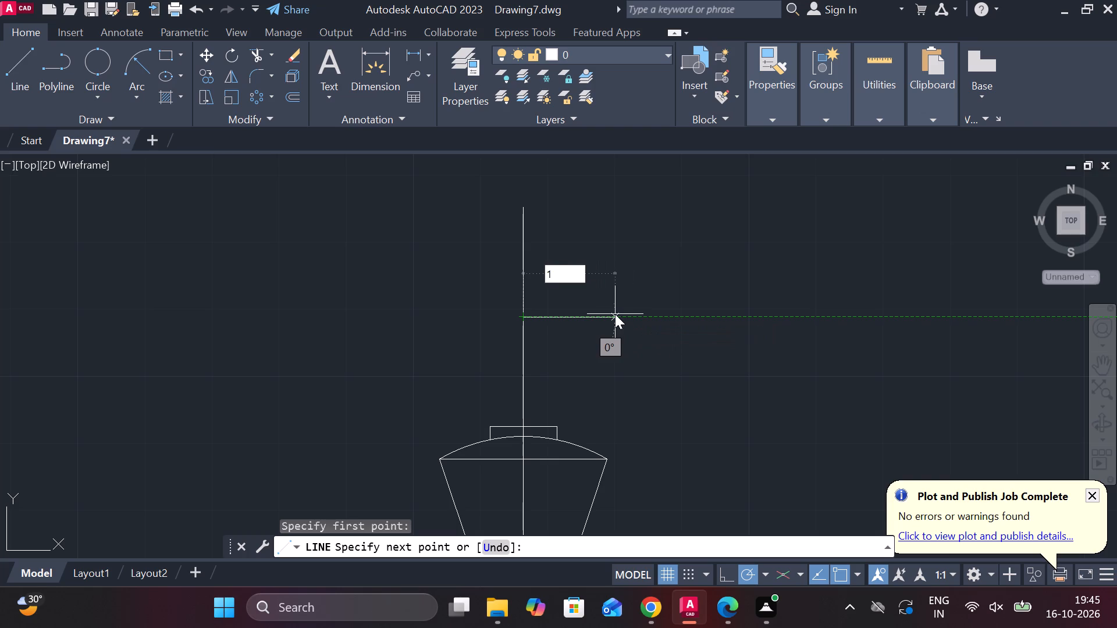
pyautogui.press('Return')
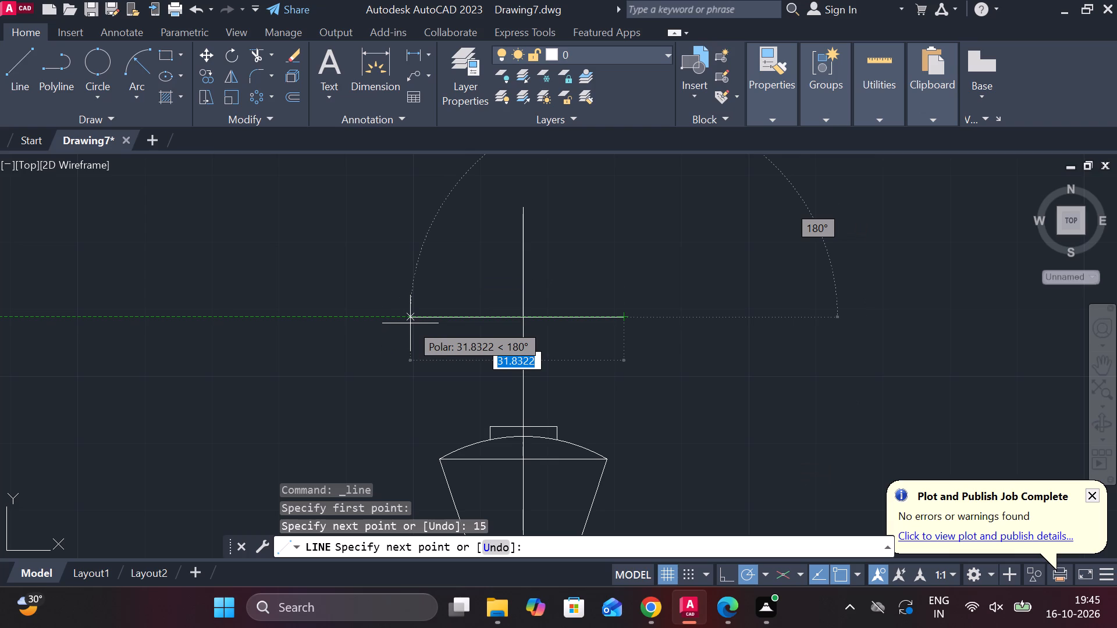
pyautogui.press('0')
pyautogui.press('BackSpace')
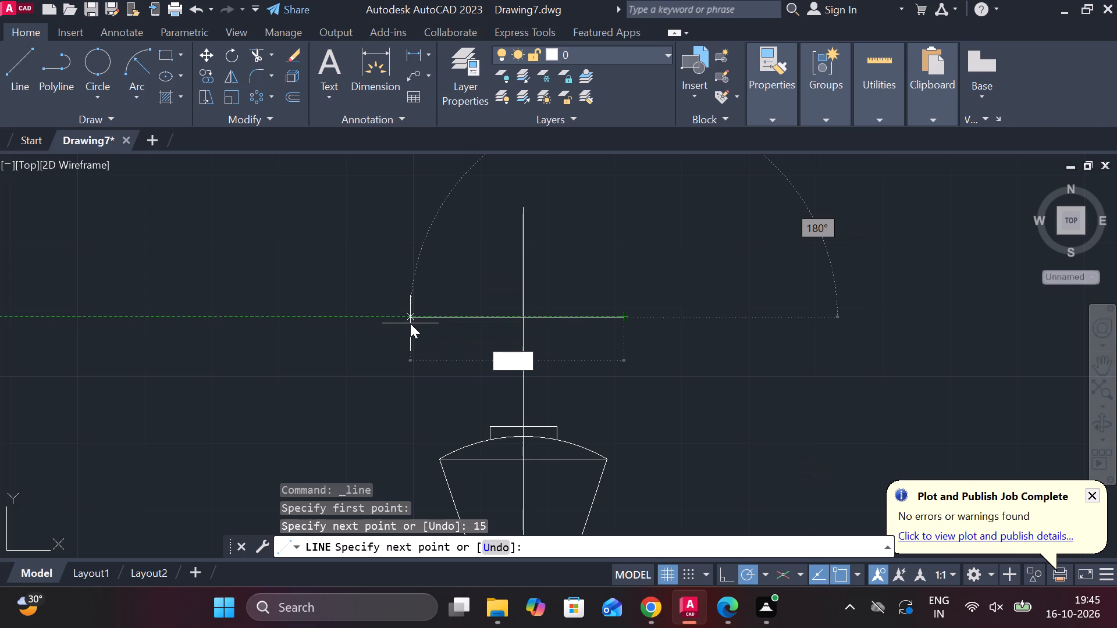
pyautogui.write('30')
pyautogui.press('Return')
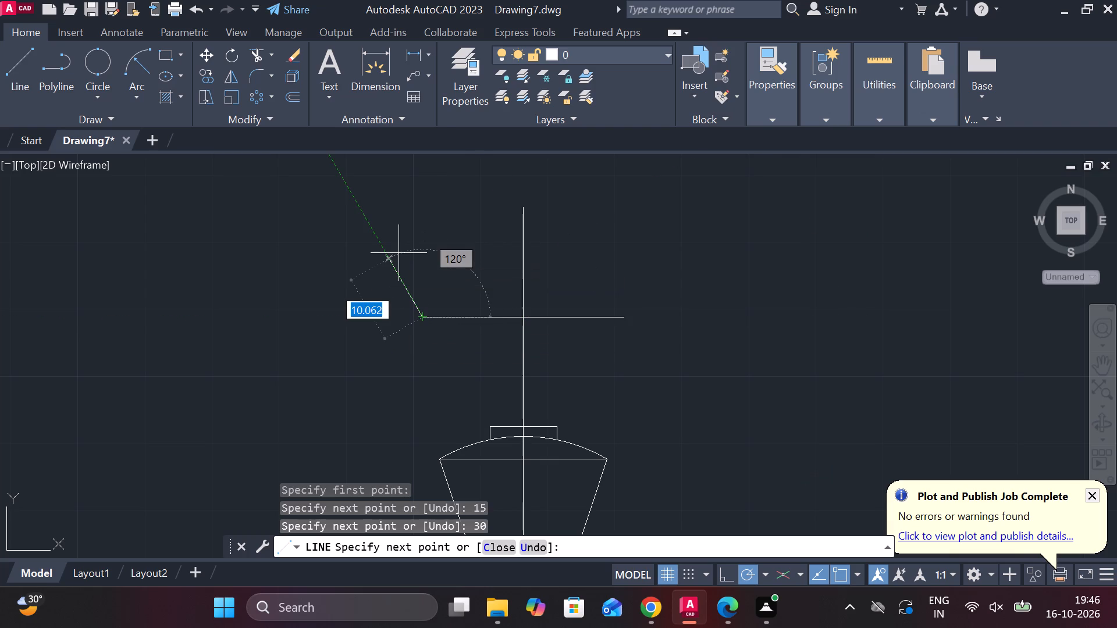
pyautogui.press('Escape')
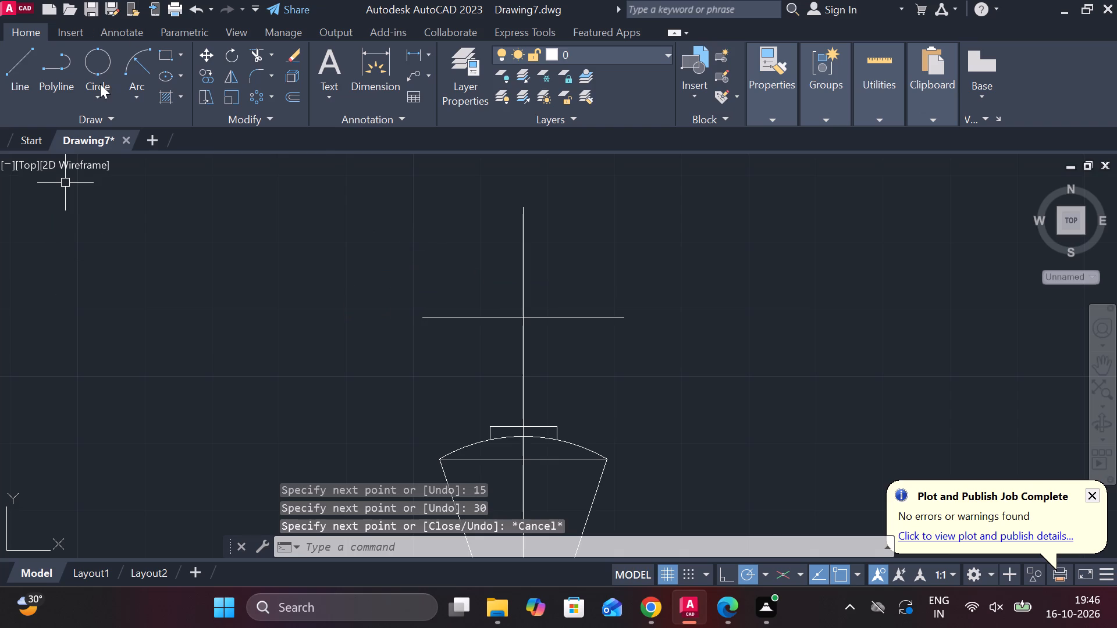
# Draw a circle of diameter 30 centred where the horizontal and vertical lines cross above the knob.
pyautogui.click(100, 94)
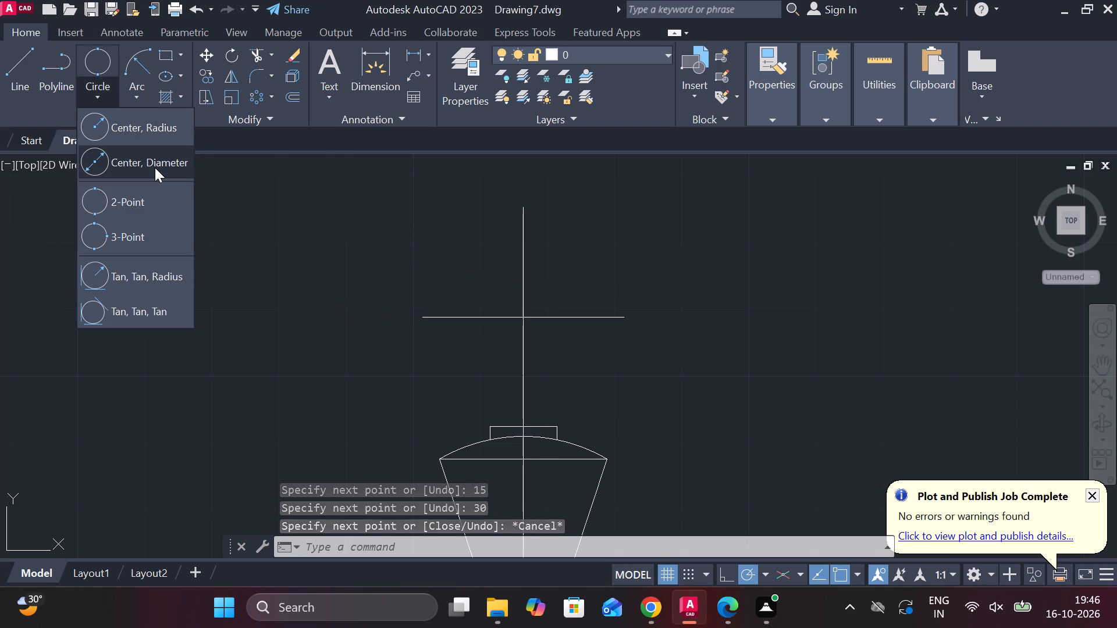
pyautogui.click(155, 167)
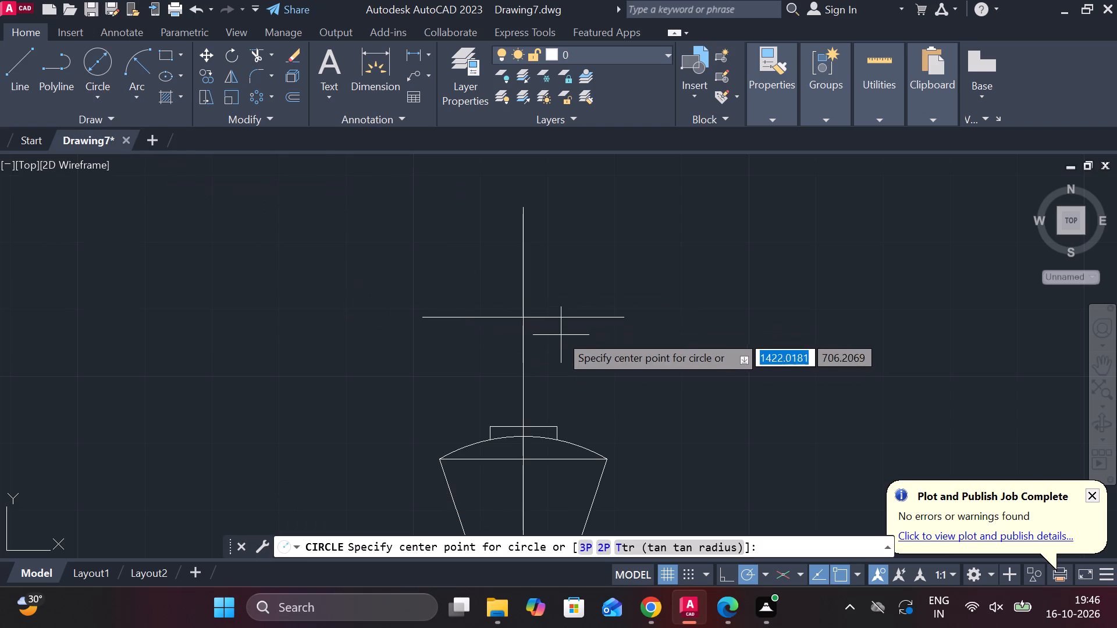
pyautogui.click(520, 317)
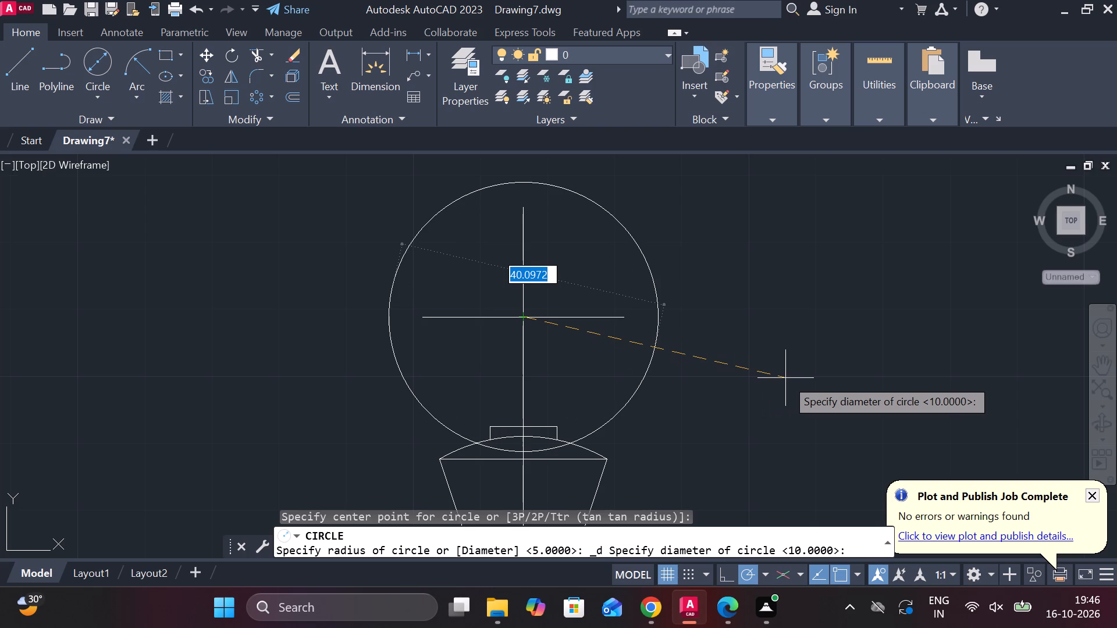
pyautogui.press('3')
pyautogui.press('0')
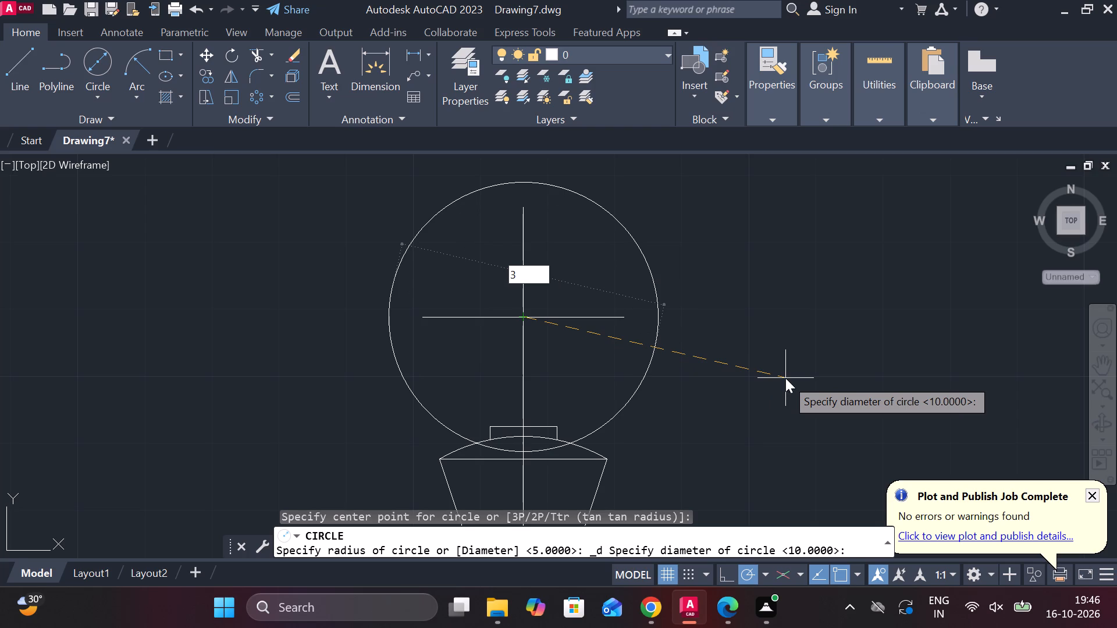
pyautogui.press('Return')
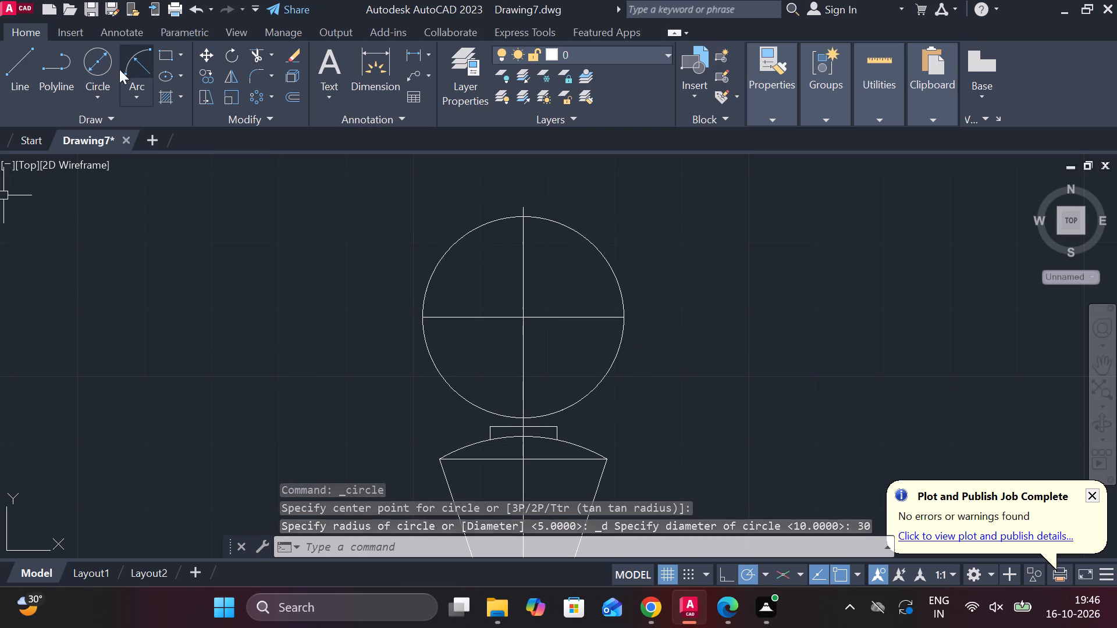
# Draw a concentric circle of diameter 28 inside the 30-diameter circle, centred on the line crossing.
pyautogui.click(97, 66)
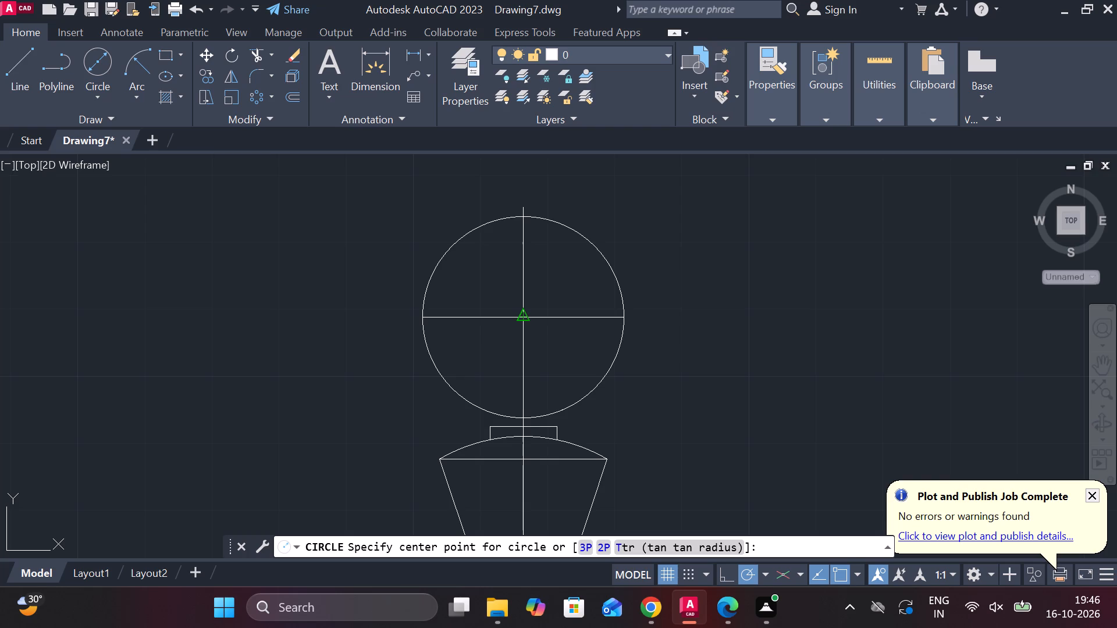
pyautogui.click(520, 320)
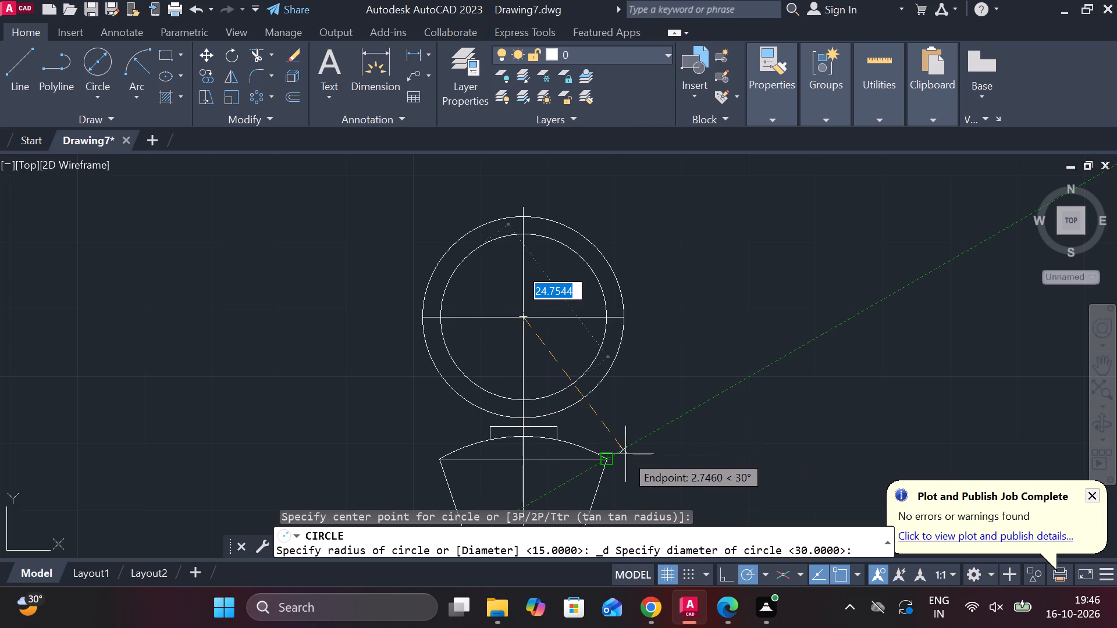
pyautogui.press('2')
pyautogui.press('8')
pyautogui.press('Return')
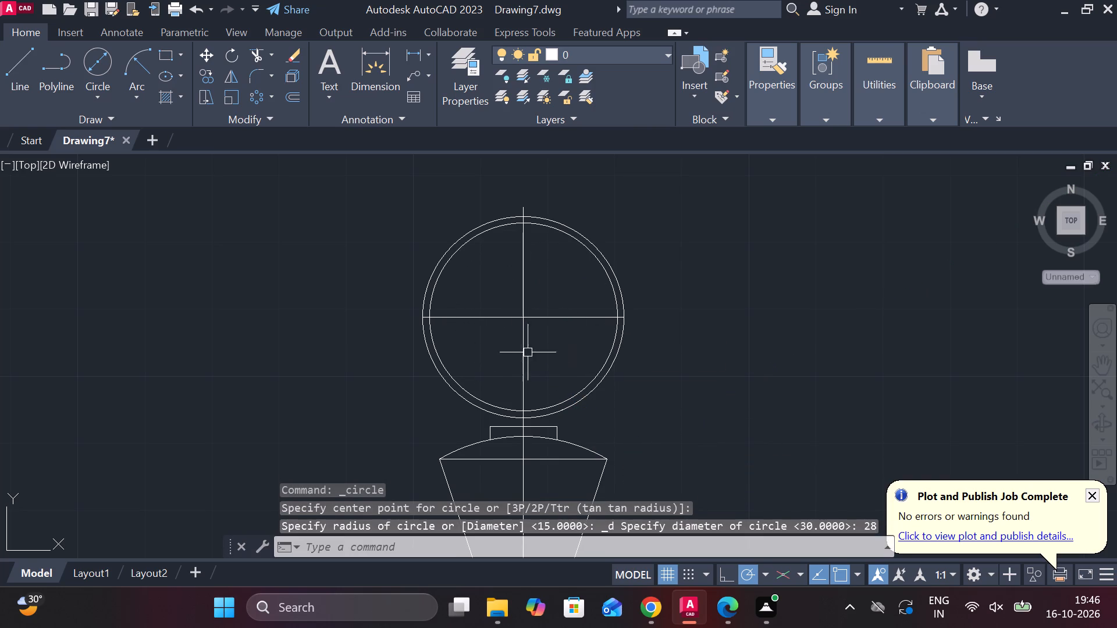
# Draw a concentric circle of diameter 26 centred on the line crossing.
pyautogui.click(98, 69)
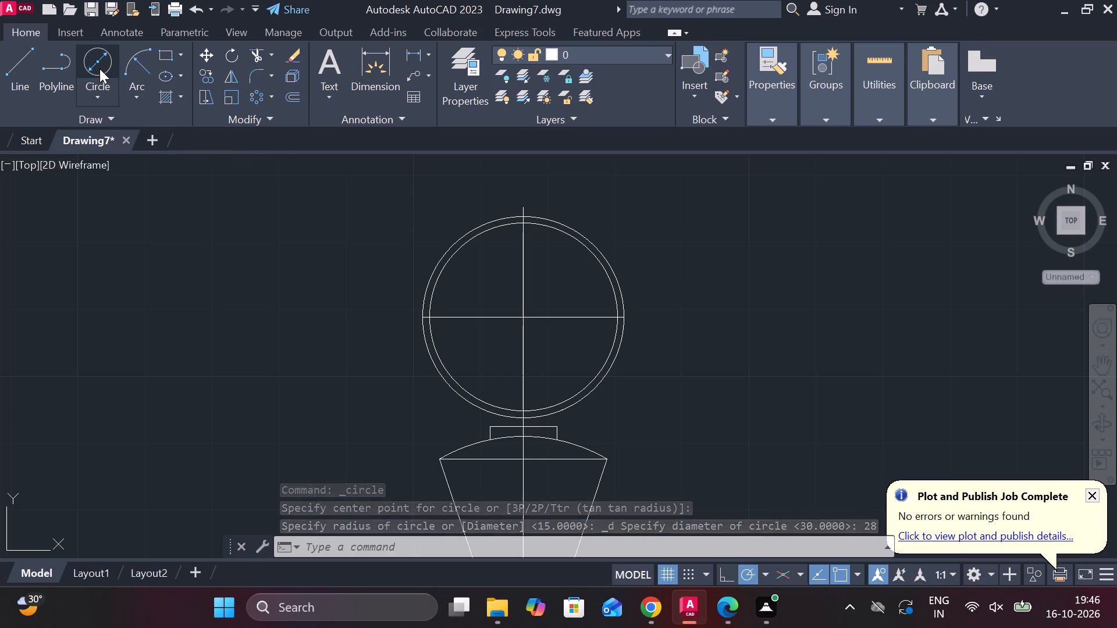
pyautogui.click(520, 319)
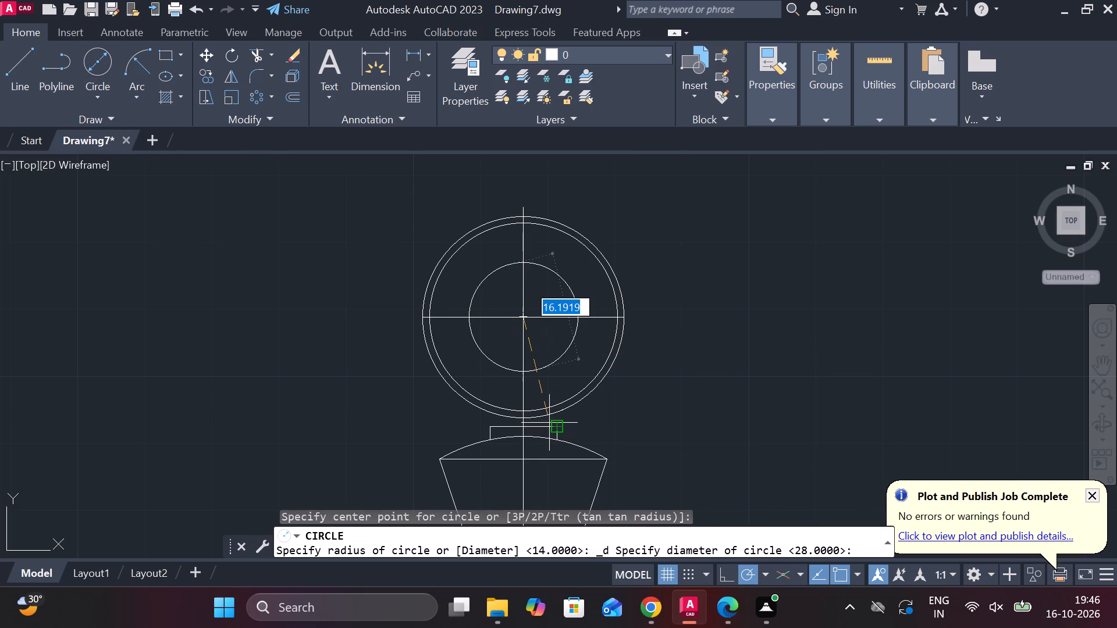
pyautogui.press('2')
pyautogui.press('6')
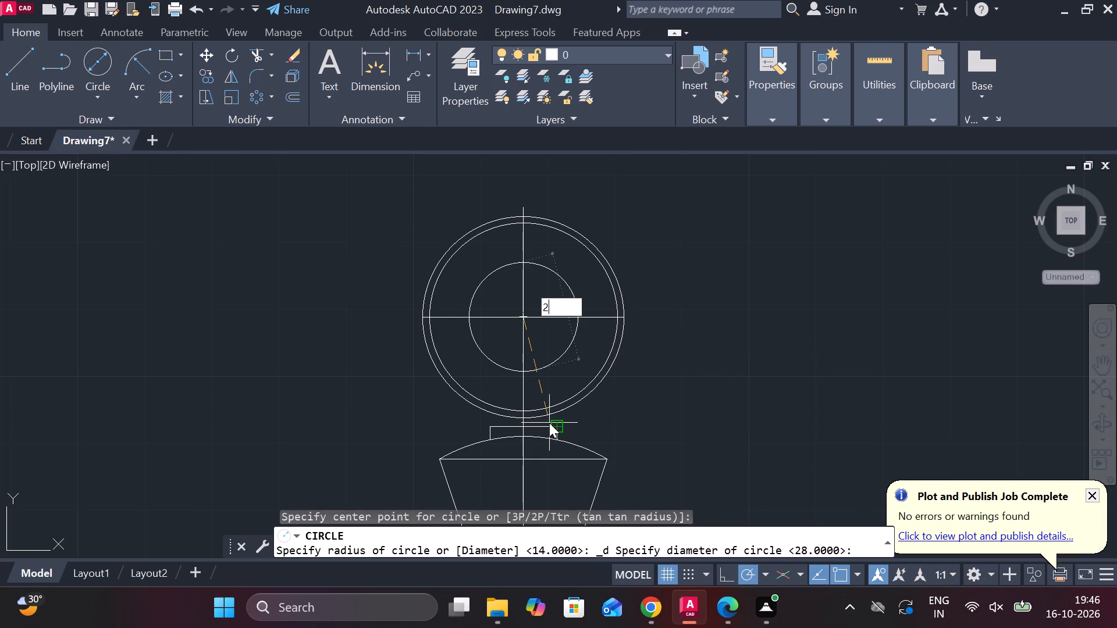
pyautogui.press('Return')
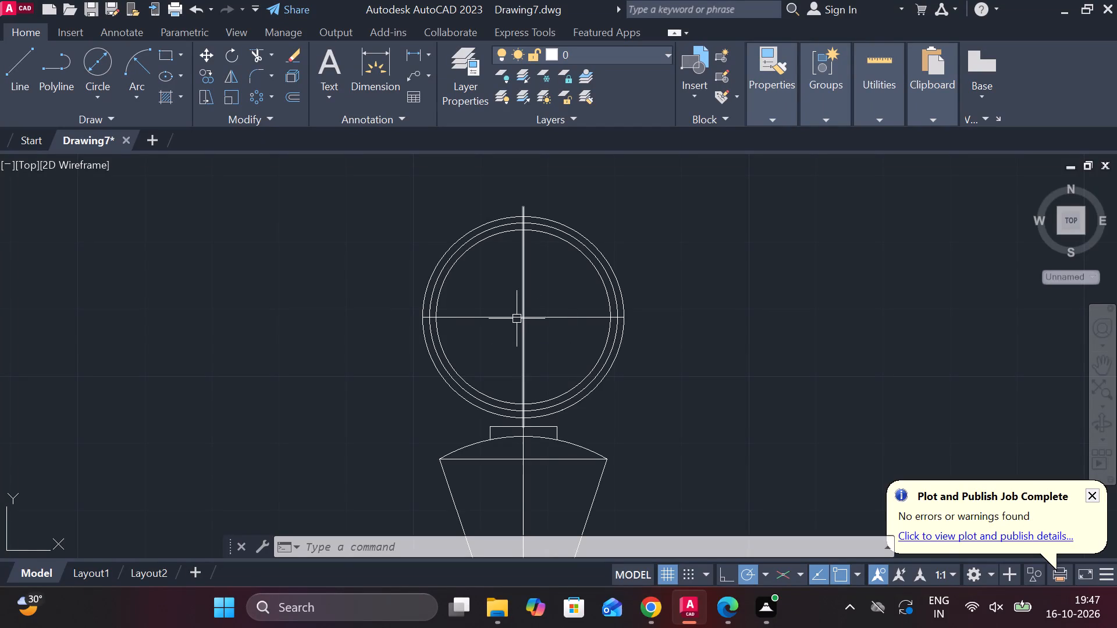
# Draw a small concentric circle of diameter 10 around the crossing at the ornament's centre.
pyautogui.click(94, 69)
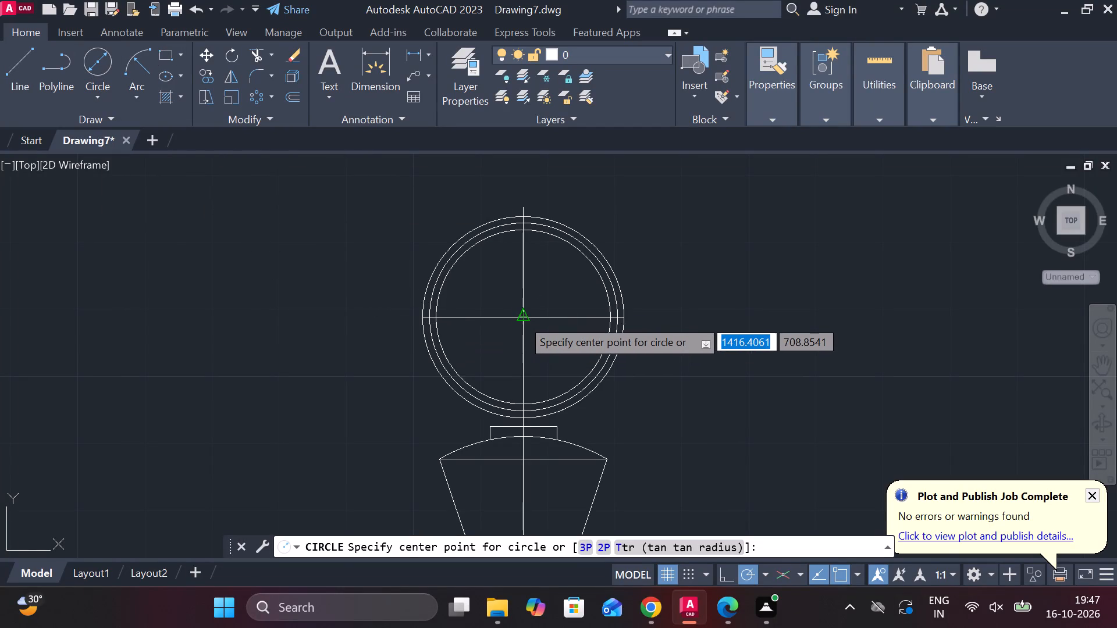
pyautogui.click(521, 319)
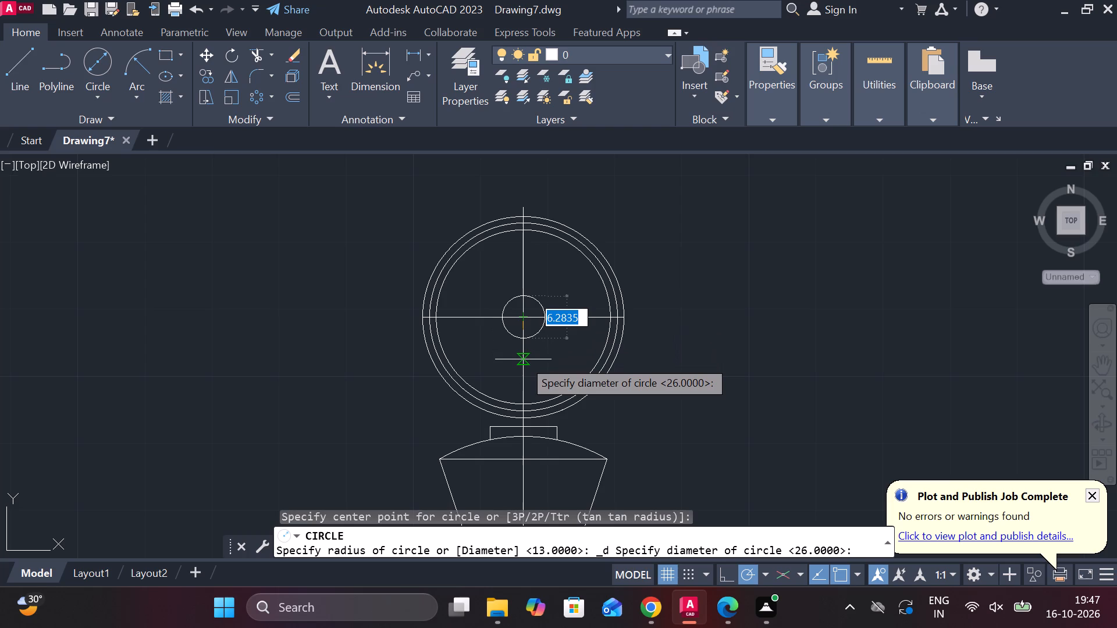
pyautogui.write('10')
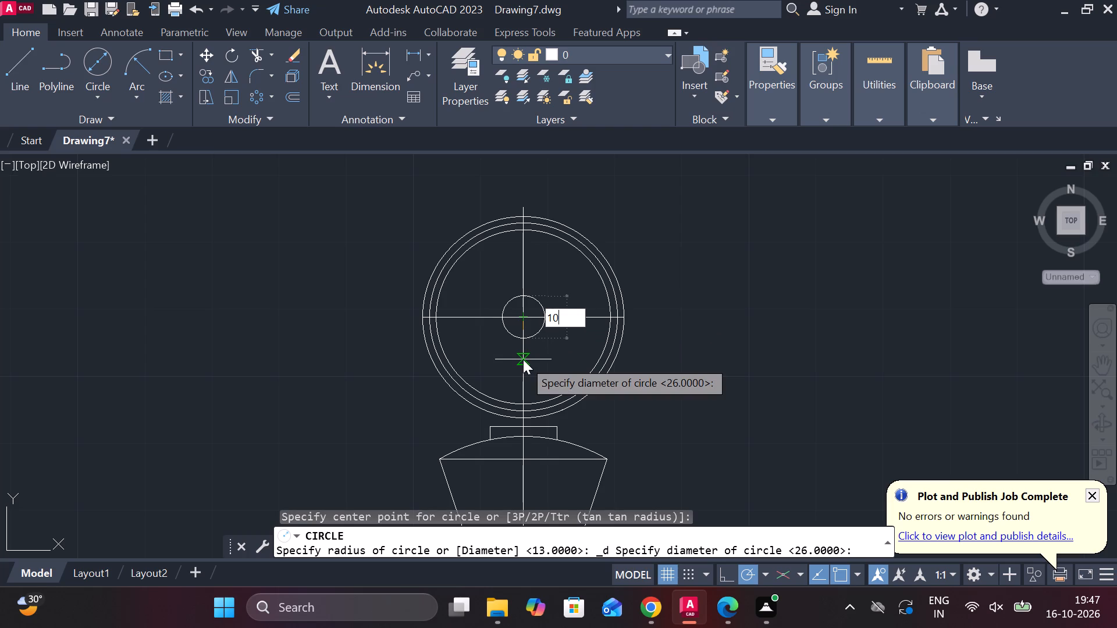
pyautogui.press('Return')
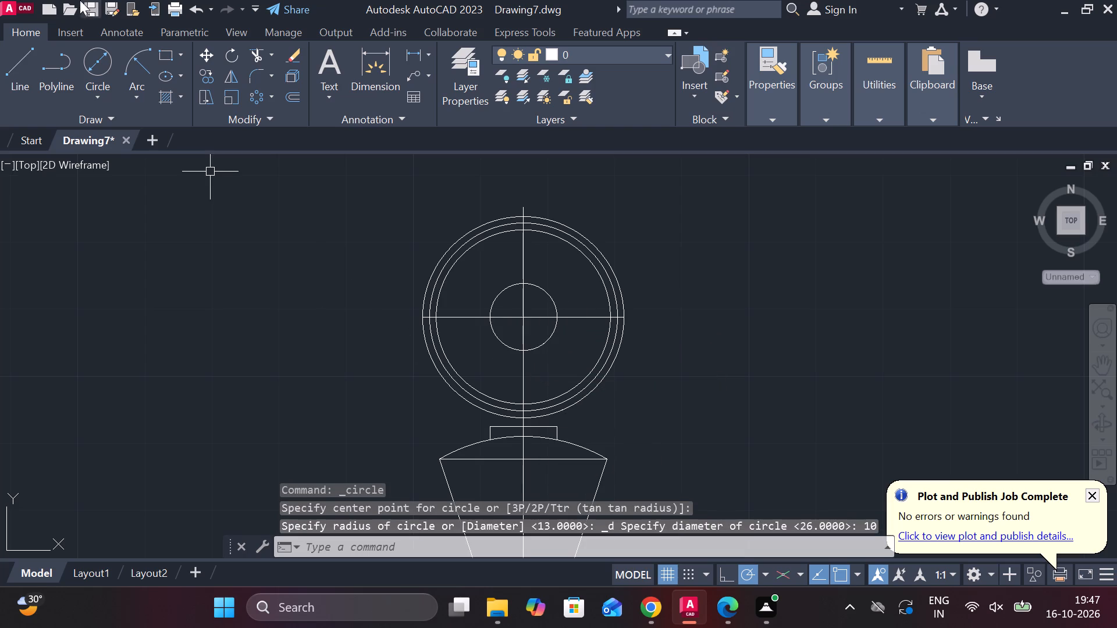
# Draw a concentric circle of diameter 25 centred on the line crossing.
pyautogui.click(87, 67)
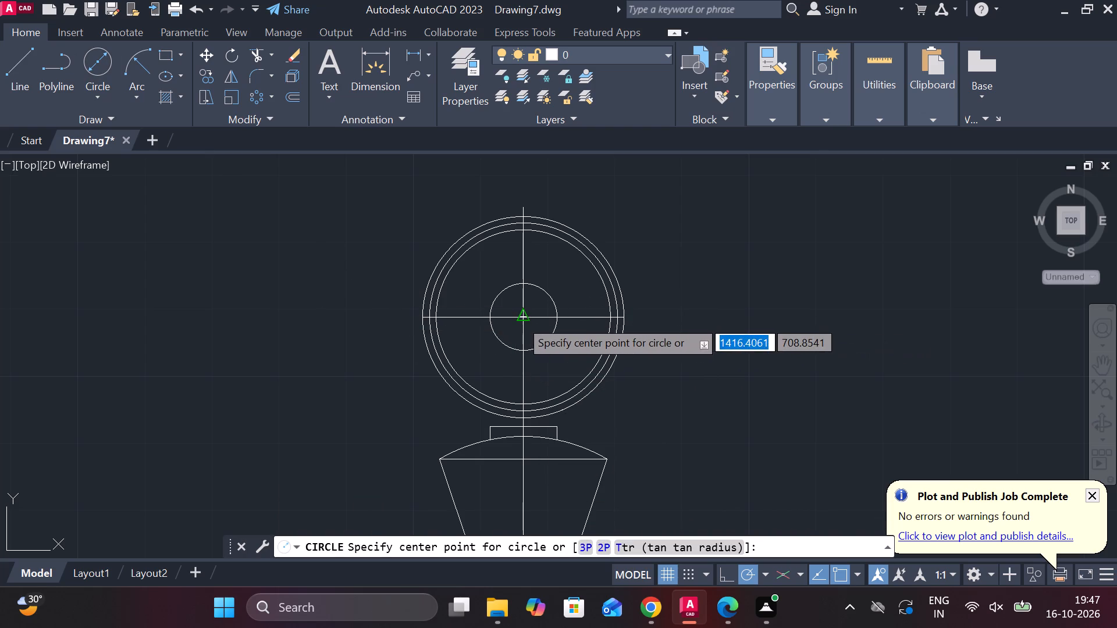
pyautogui.click(520, 319)
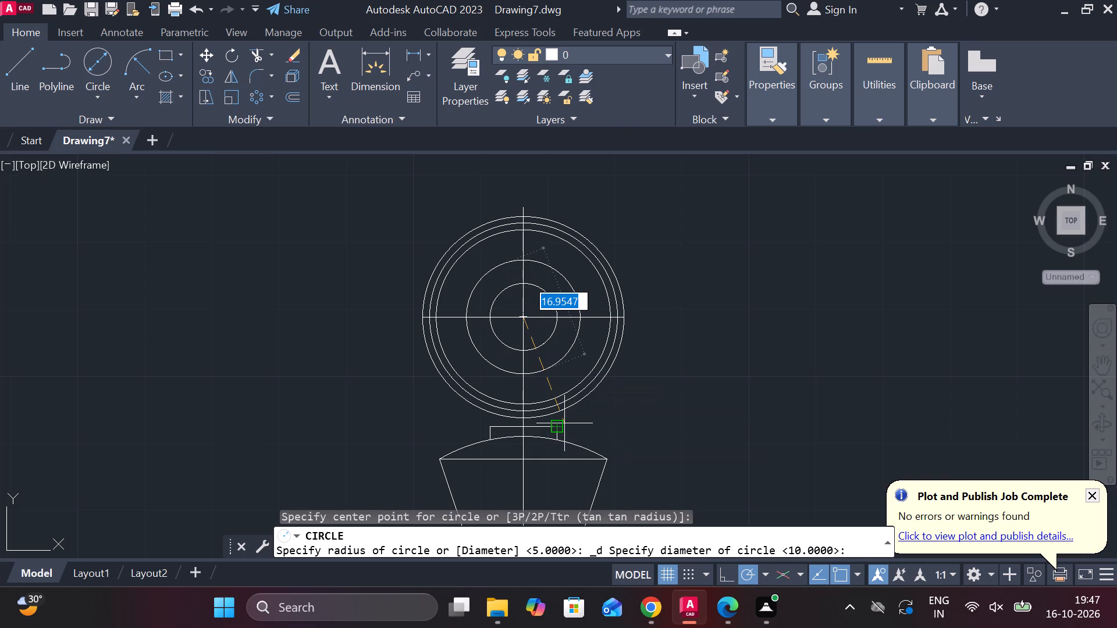
pyautogui.write('25')
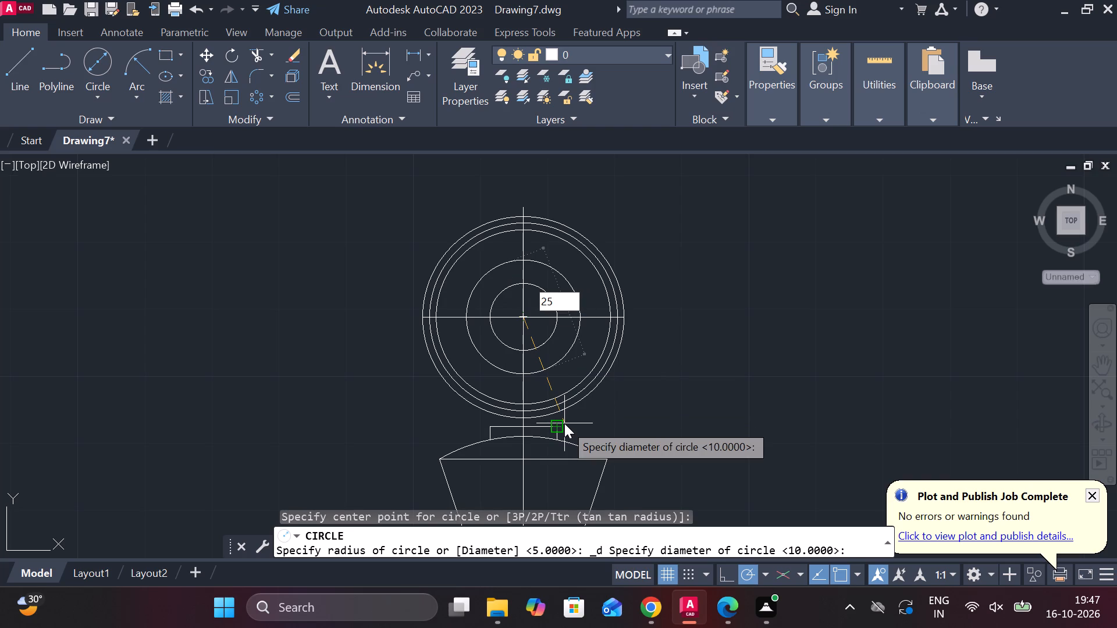
pyautogui.press('Return')
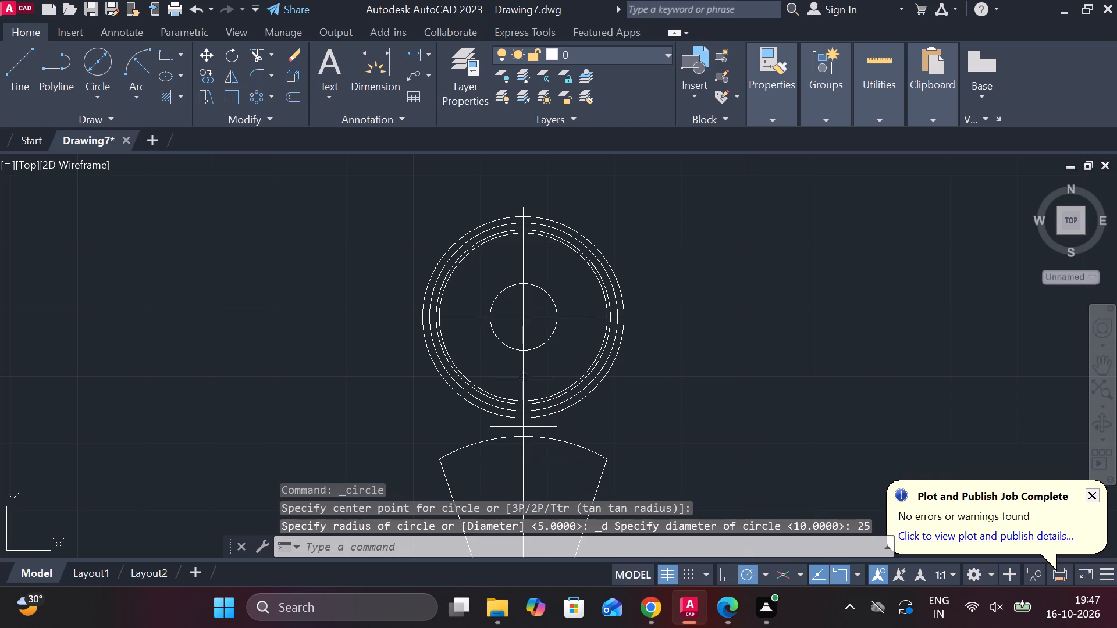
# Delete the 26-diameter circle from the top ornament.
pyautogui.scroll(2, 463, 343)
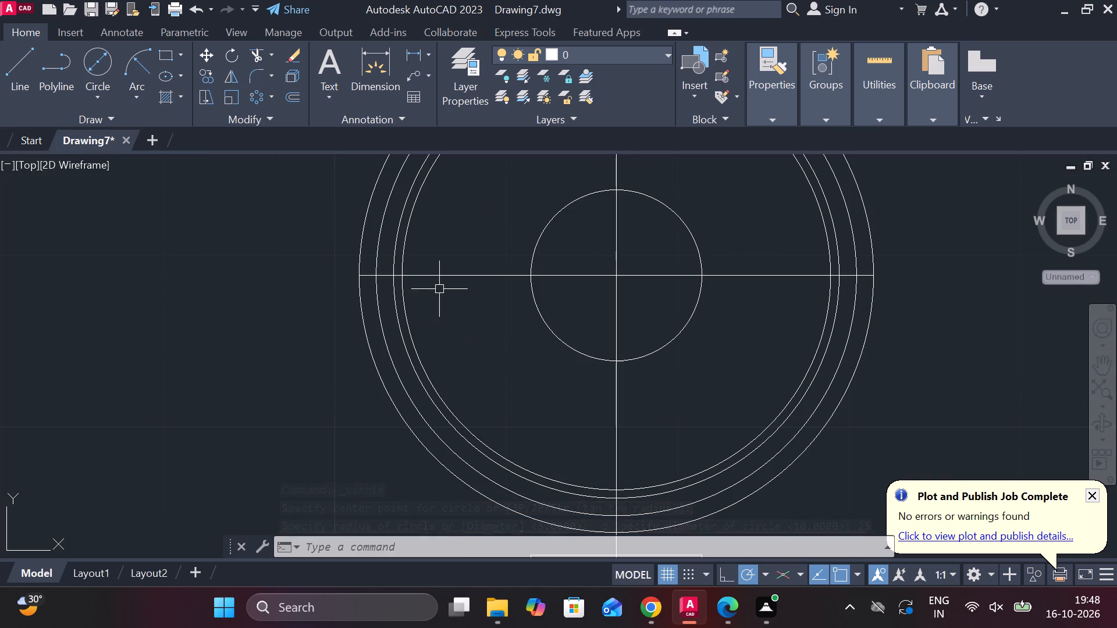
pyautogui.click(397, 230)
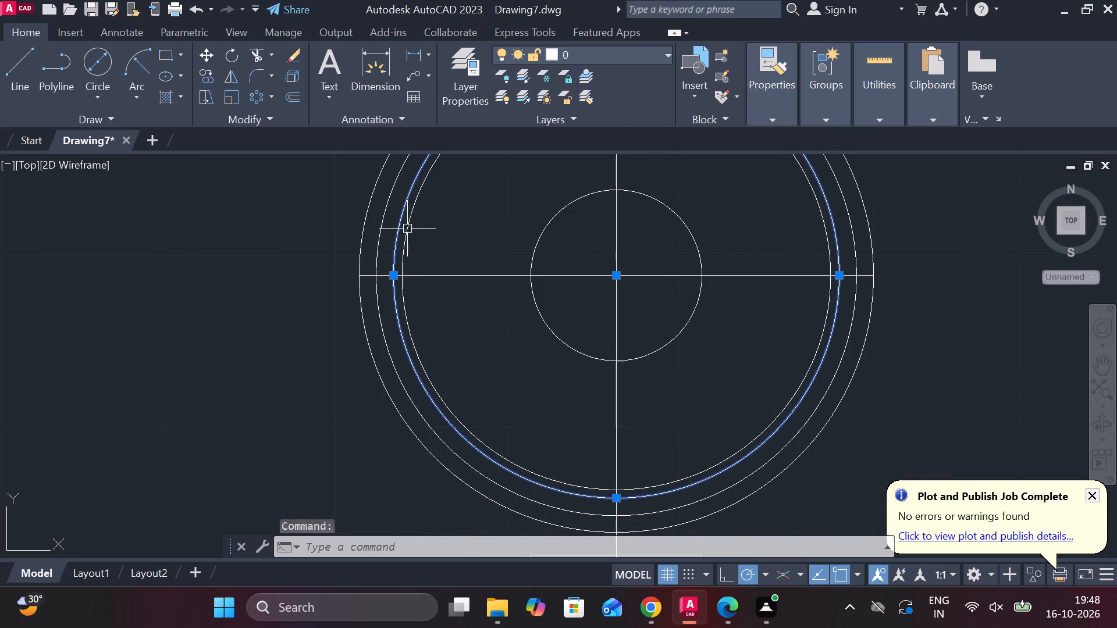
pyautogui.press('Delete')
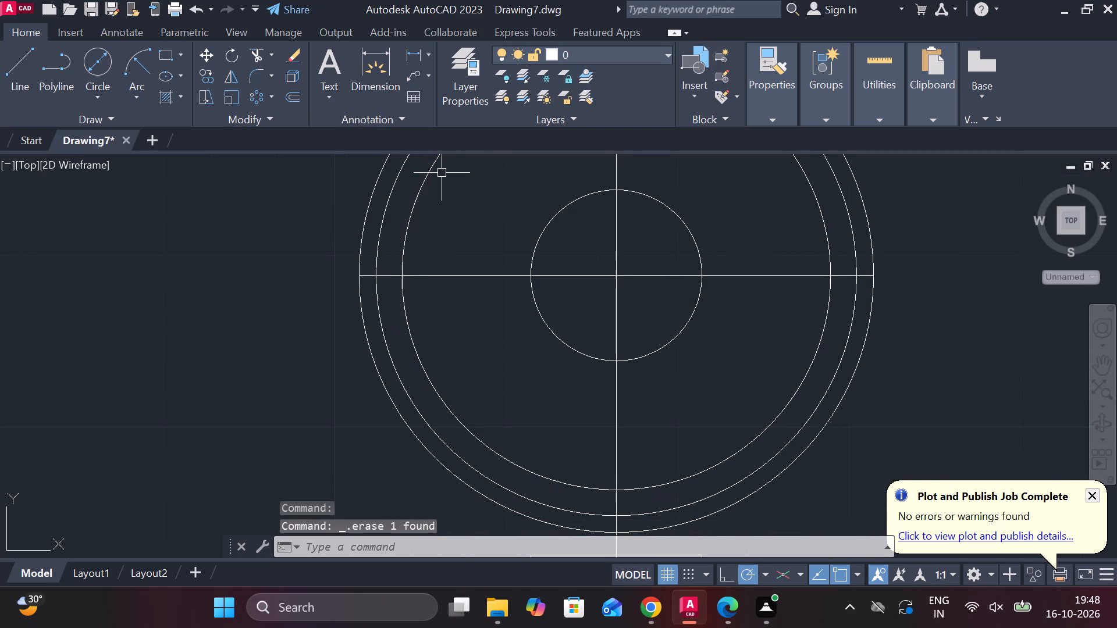
# Add a horizontal linear dimension between the outermost circle's two side quadrants, with its dimension line above the ornament.
pyautogui.scroll(-3, 436, 249)
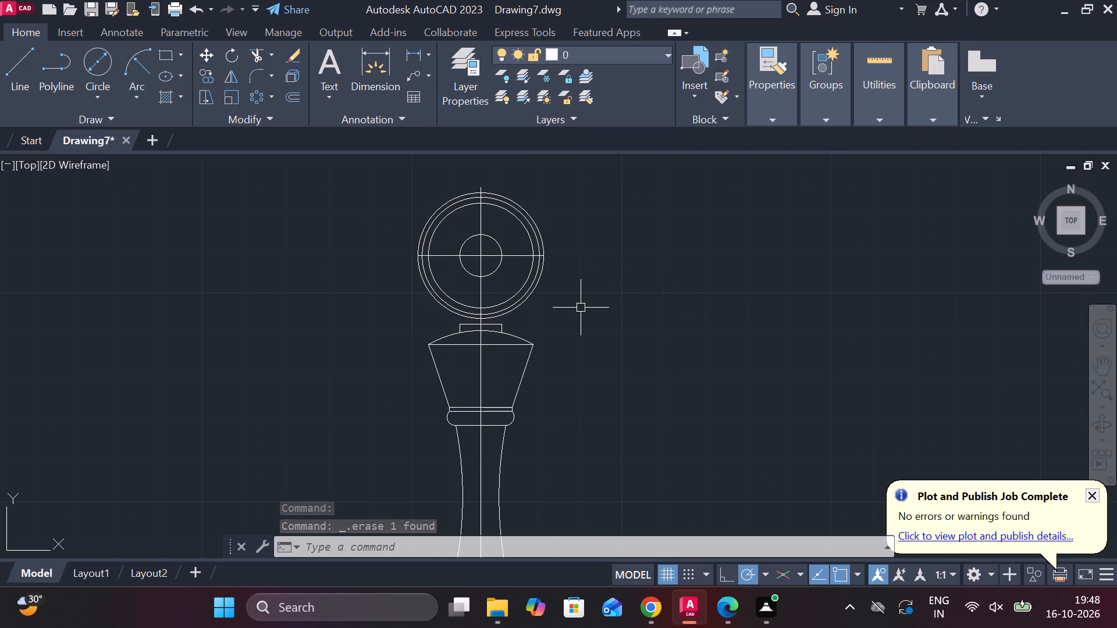
pyautogui.scroll(1, 327, 245)
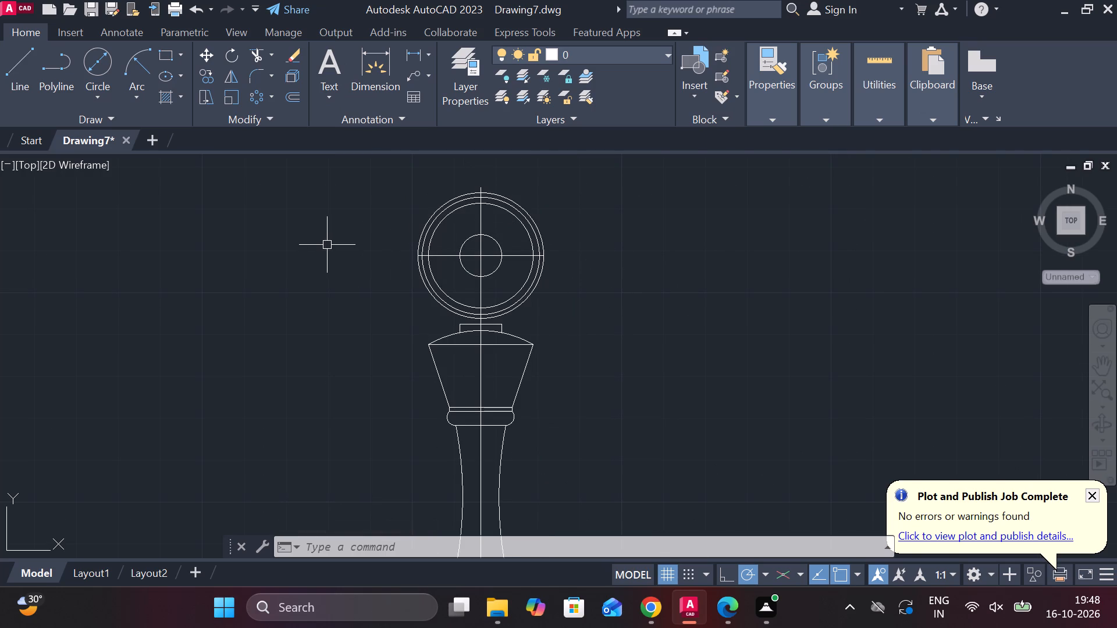
pyautogui.scroll(-1, 327, 245)
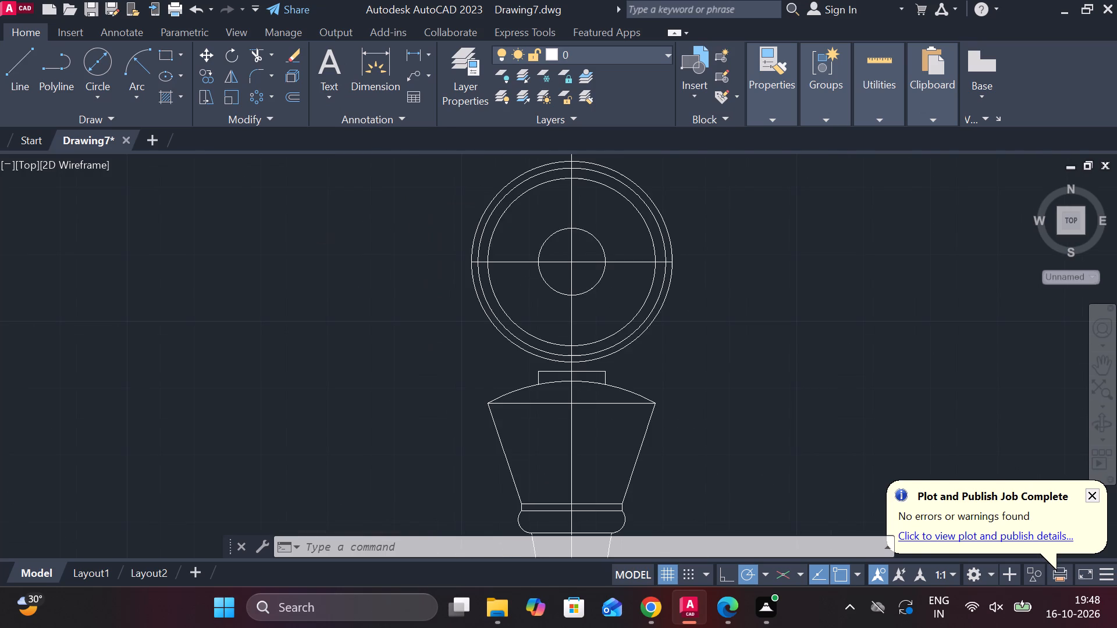
pyautogui.scroll(-1, 494, 159)
pyautogui.scroll(1, 493, 161)
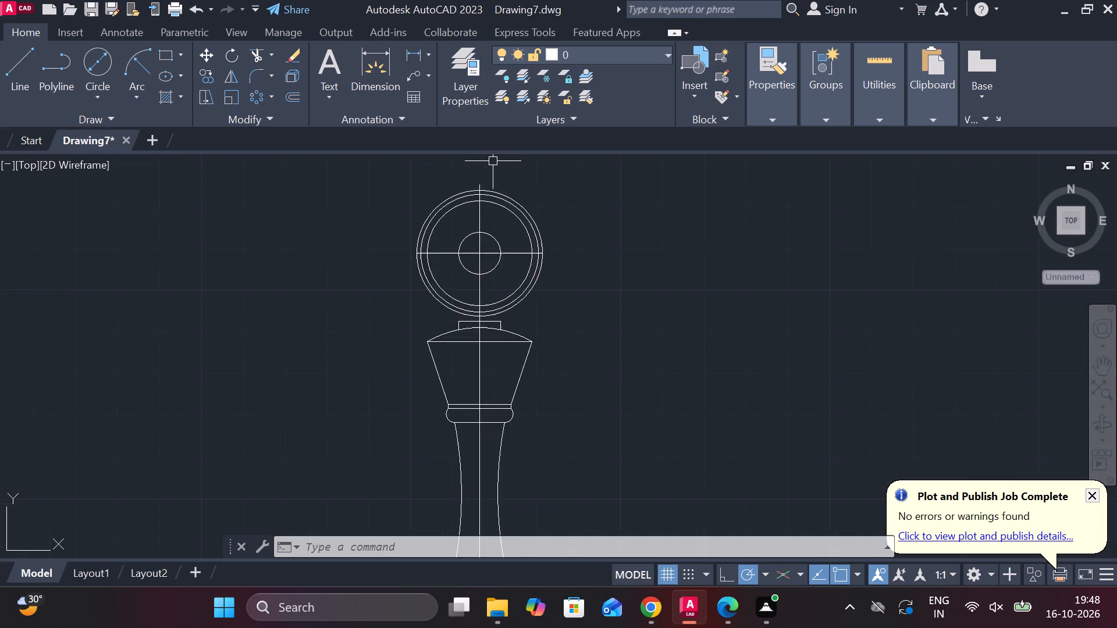
pyautogui.scroll(2, 493, 161)
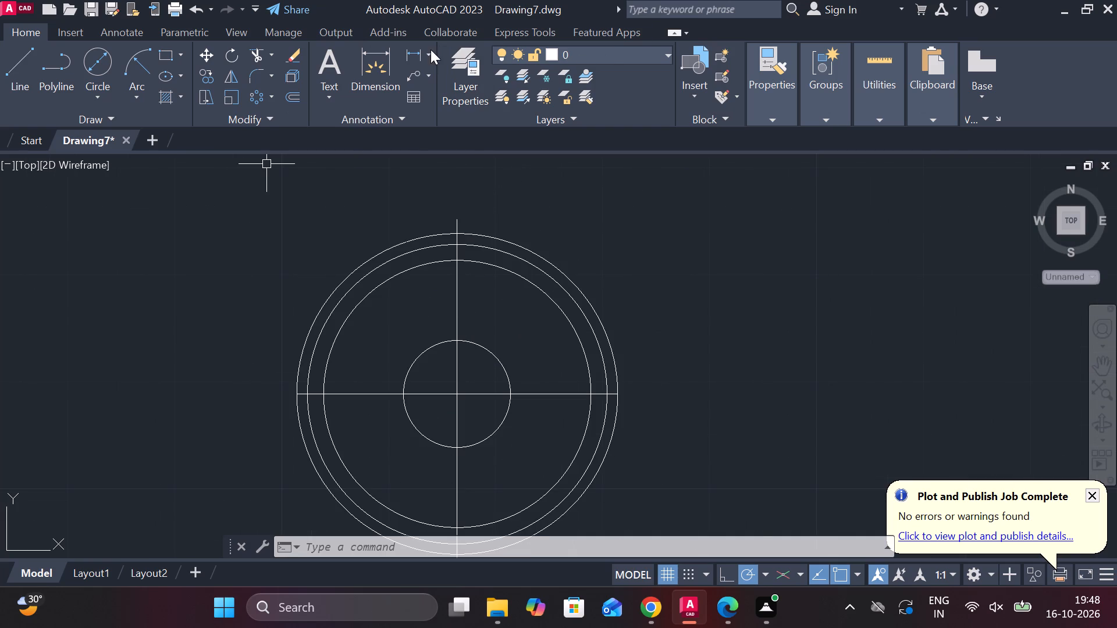
pyautogui.click(408, 56)
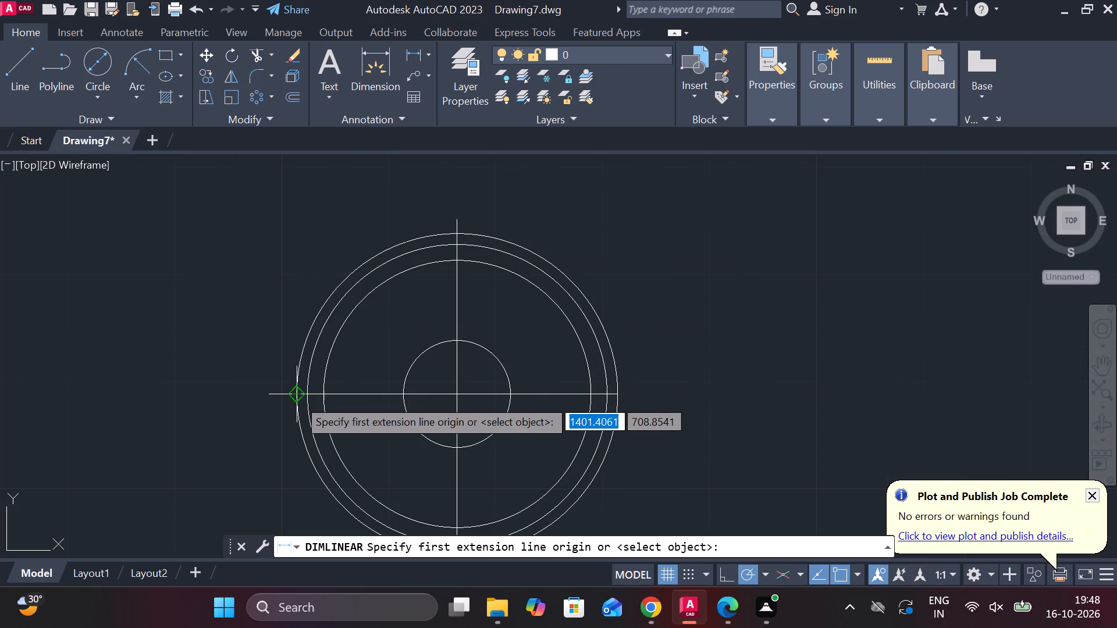
pyautogui.click(297, 398)
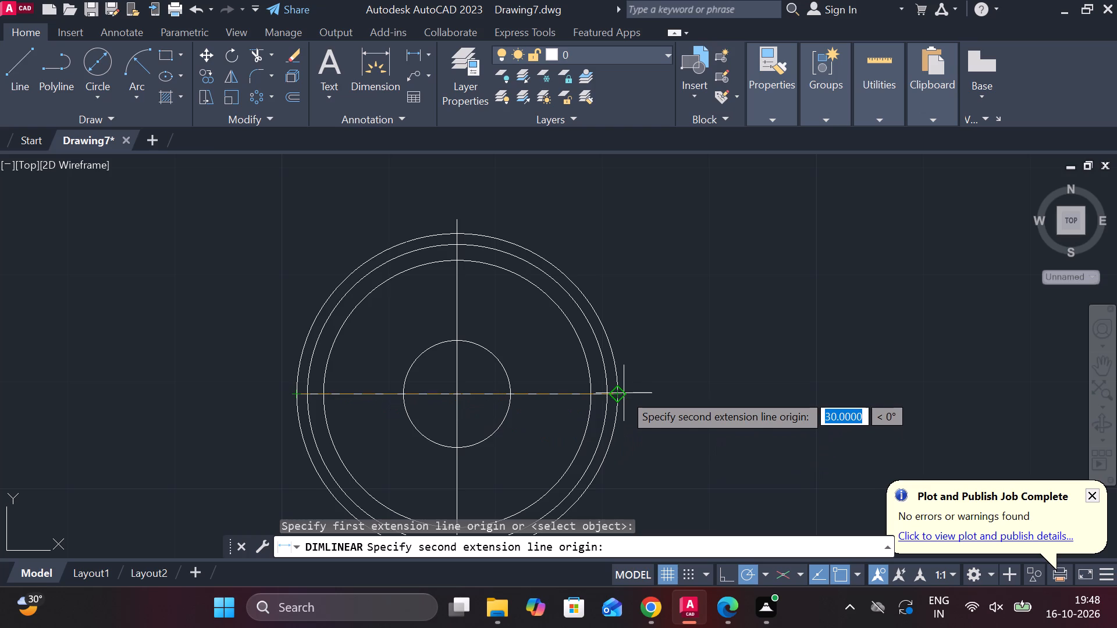
pyautogui.click(620, 393)
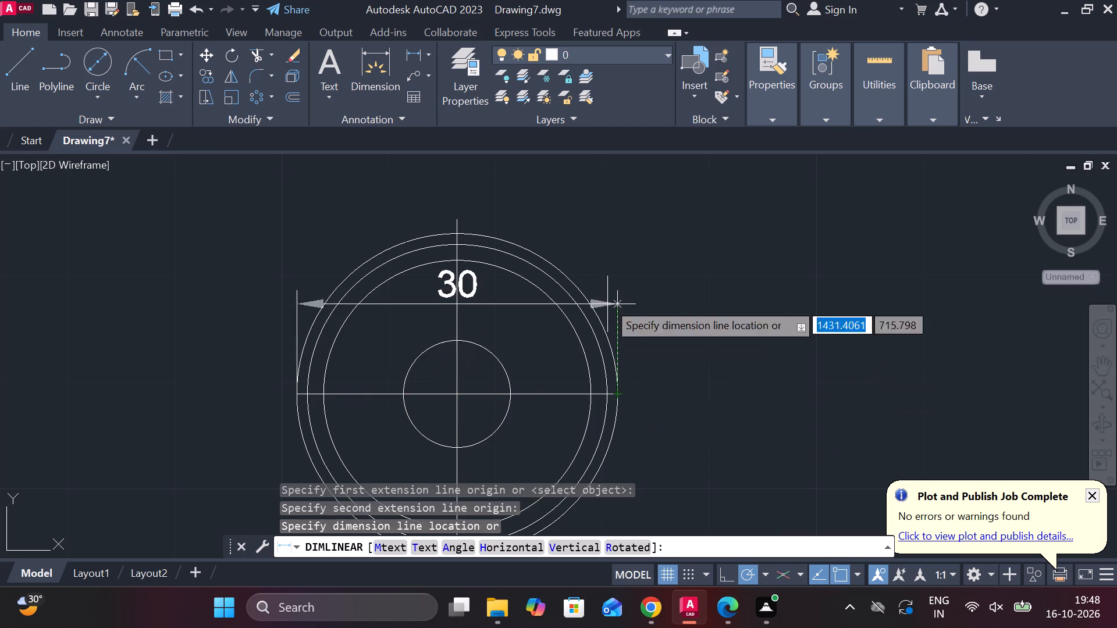
pyautogui.click(602, 203)
pyautogui.scroll(-3, 675, 267)
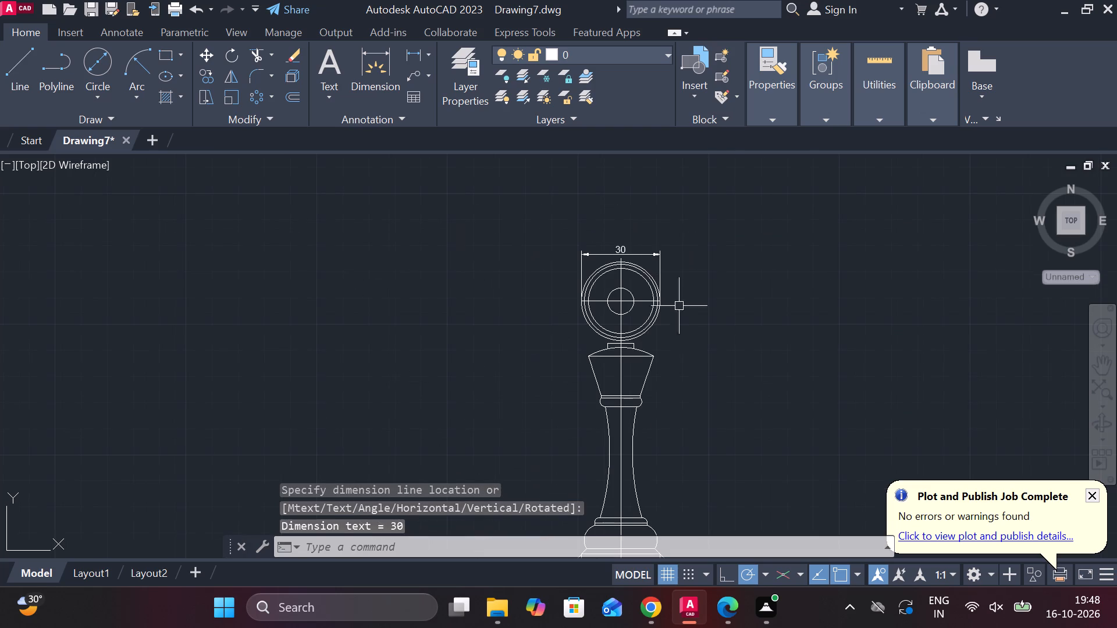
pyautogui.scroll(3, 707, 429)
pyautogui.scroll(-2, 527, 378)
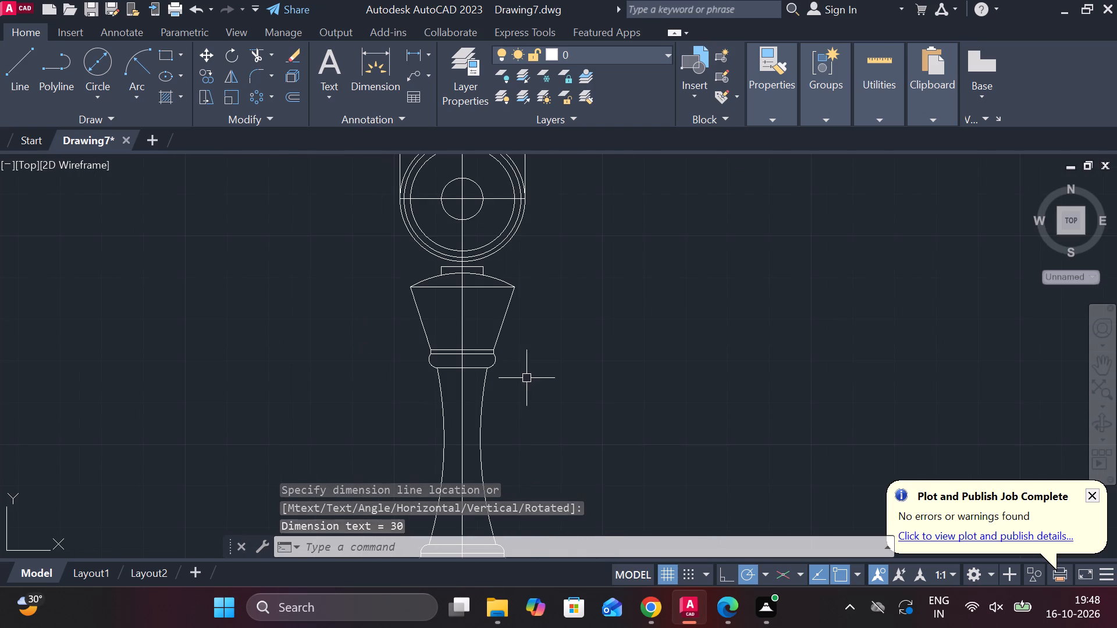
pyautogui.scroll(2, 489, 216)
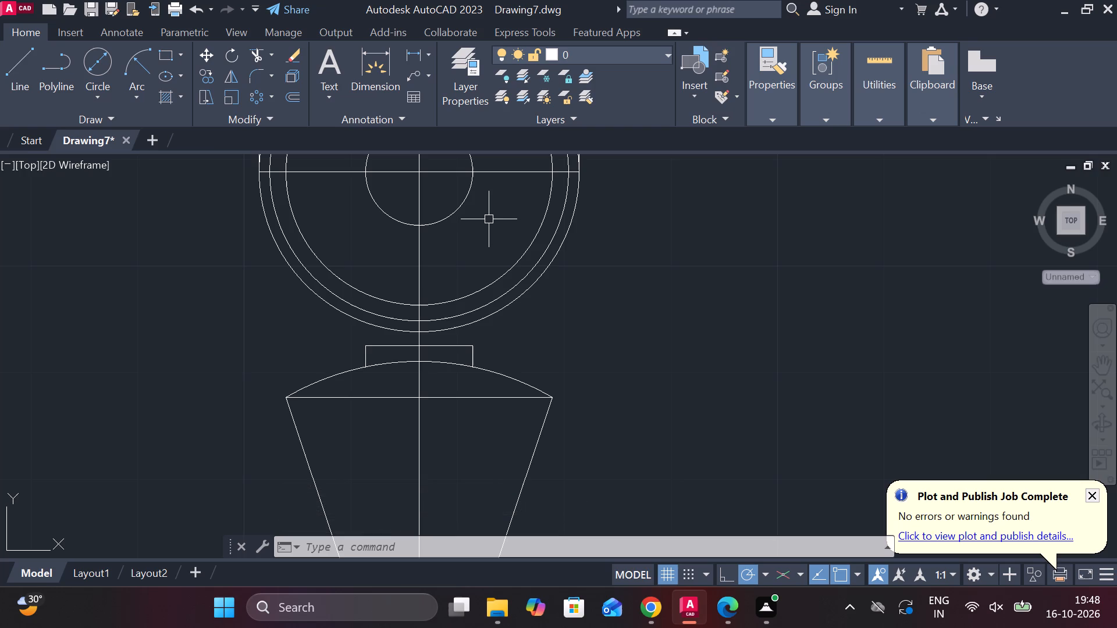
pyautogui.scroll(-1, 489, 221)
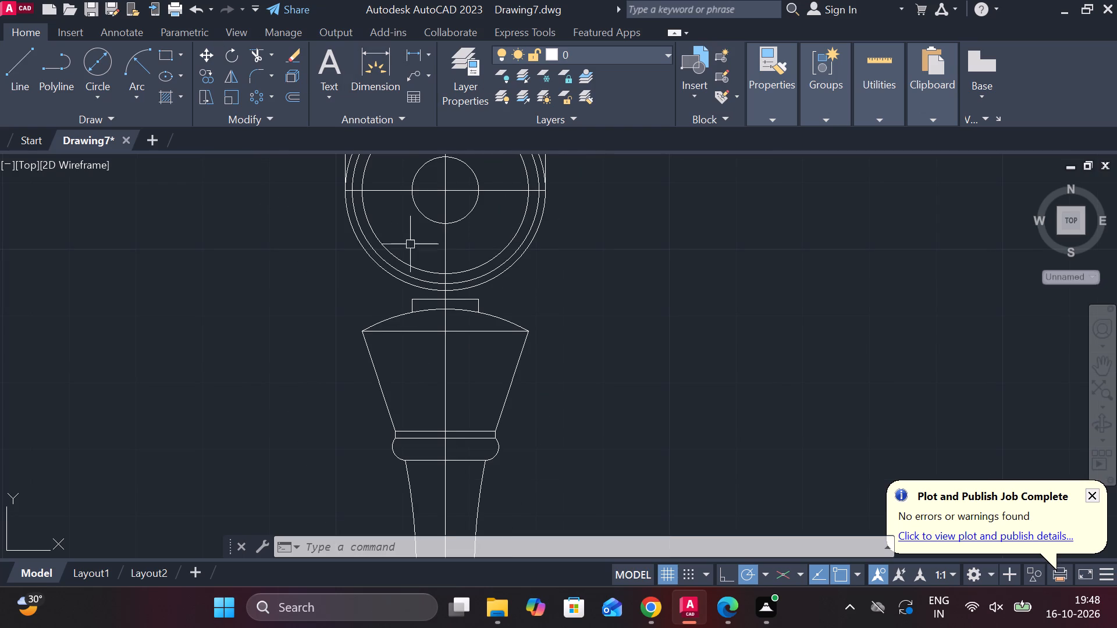
# Add a vertical linear dimension to the right side edge of the small knob, placing its dimension line well right of the profile.
pyautogui.click(422, 56)
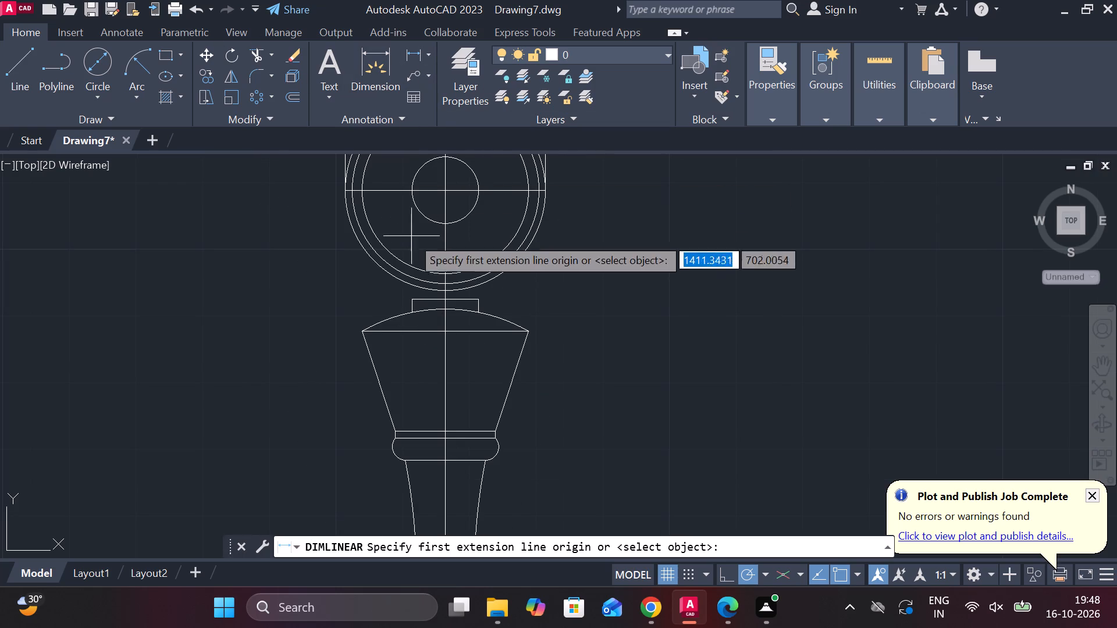
pyautogui.click(475, 295)
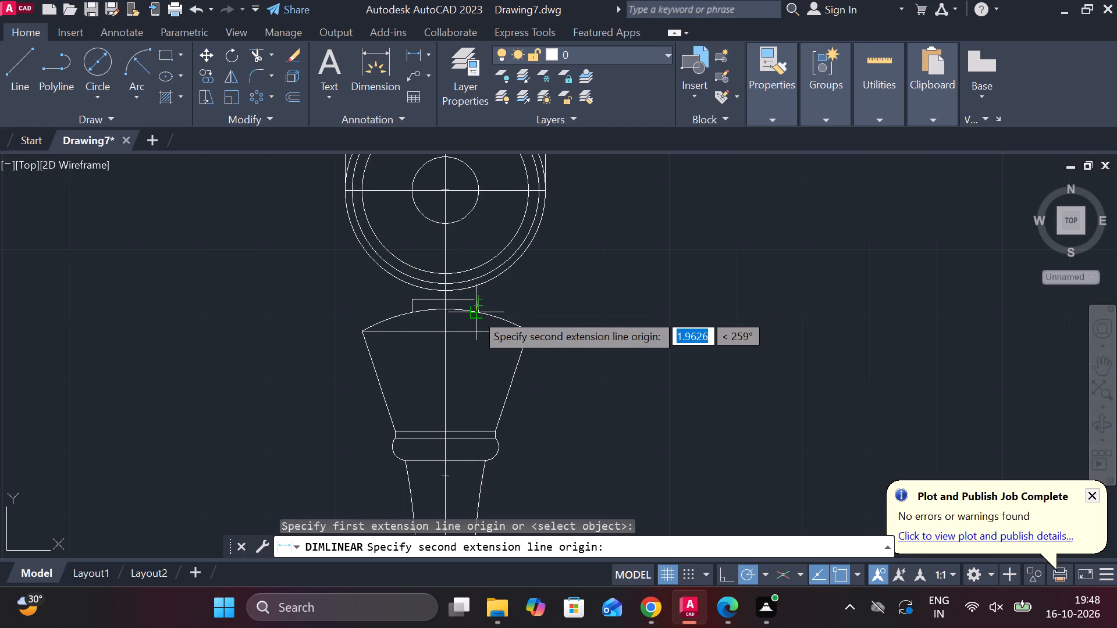
pyautogui.scroll(3, 475, 313)
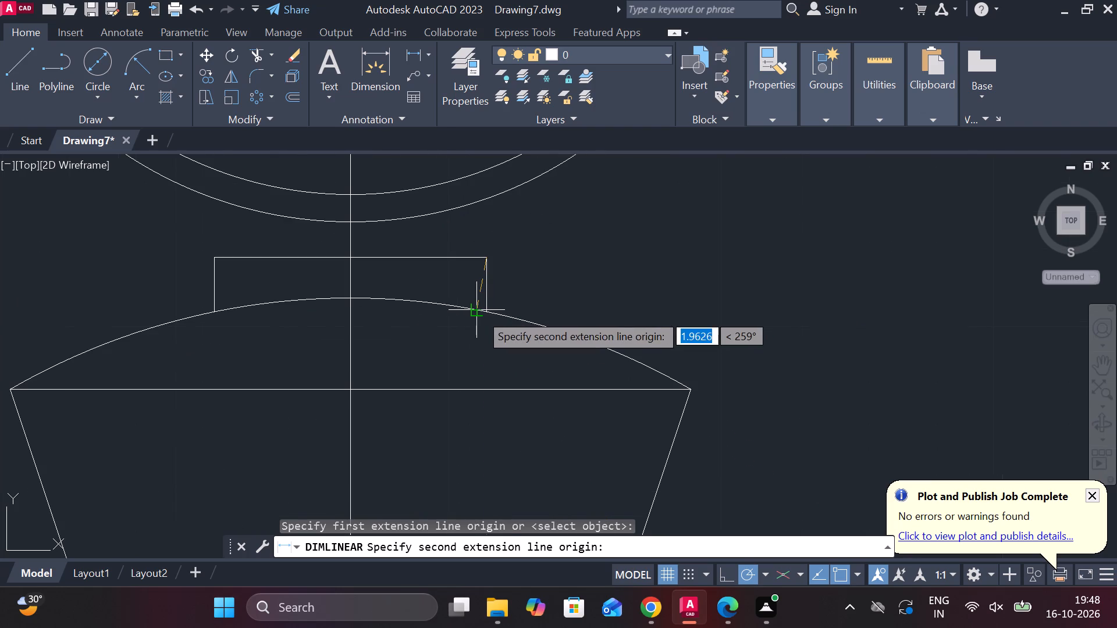
pyautogui.click(483, 313)
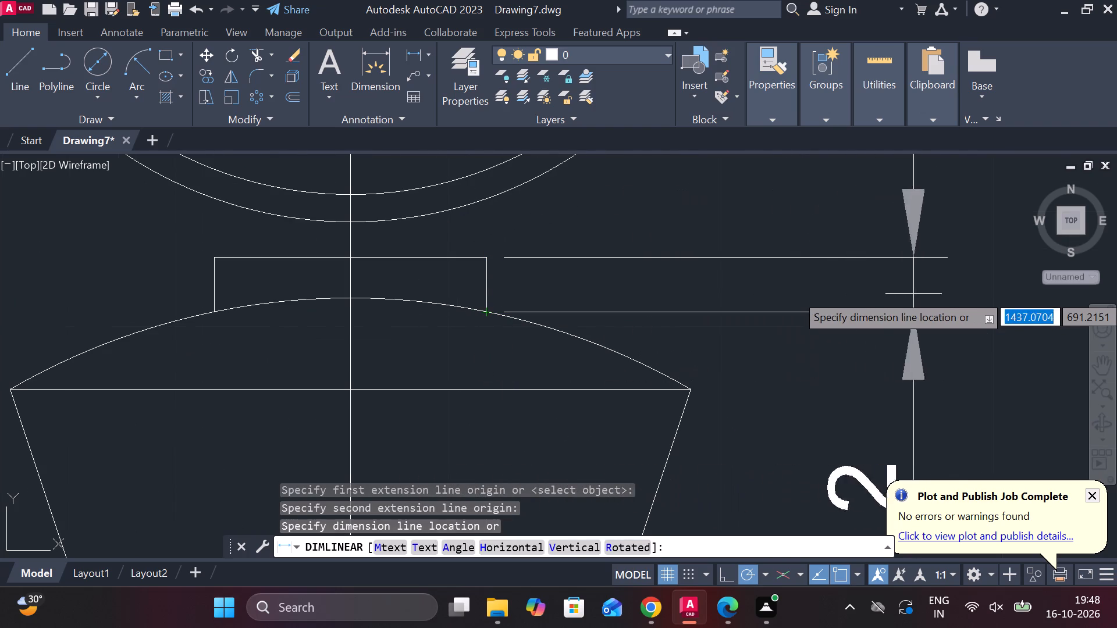
pyautogui.scroll(-3, 973, 289)
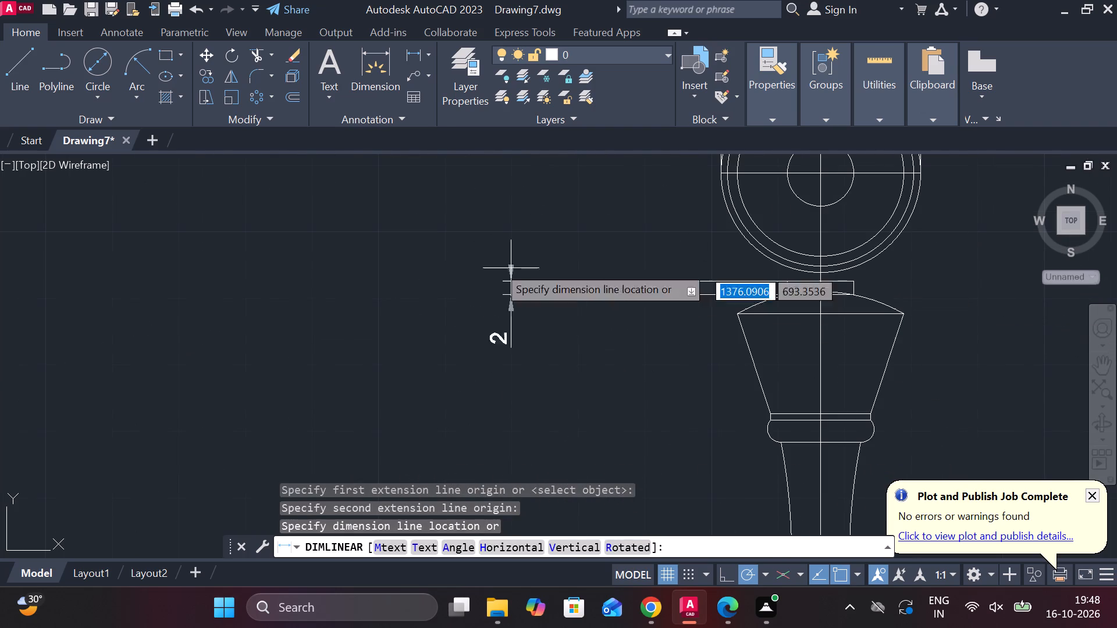
pyautogui.scroll(-2, 248, 256)
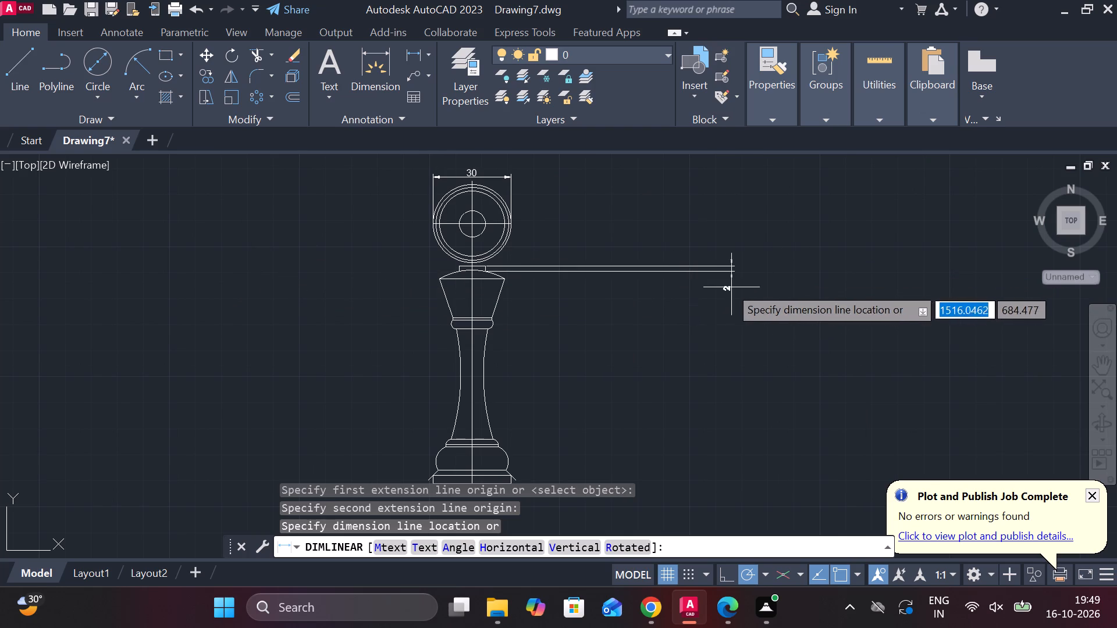
pyautogui.click(667, 297)
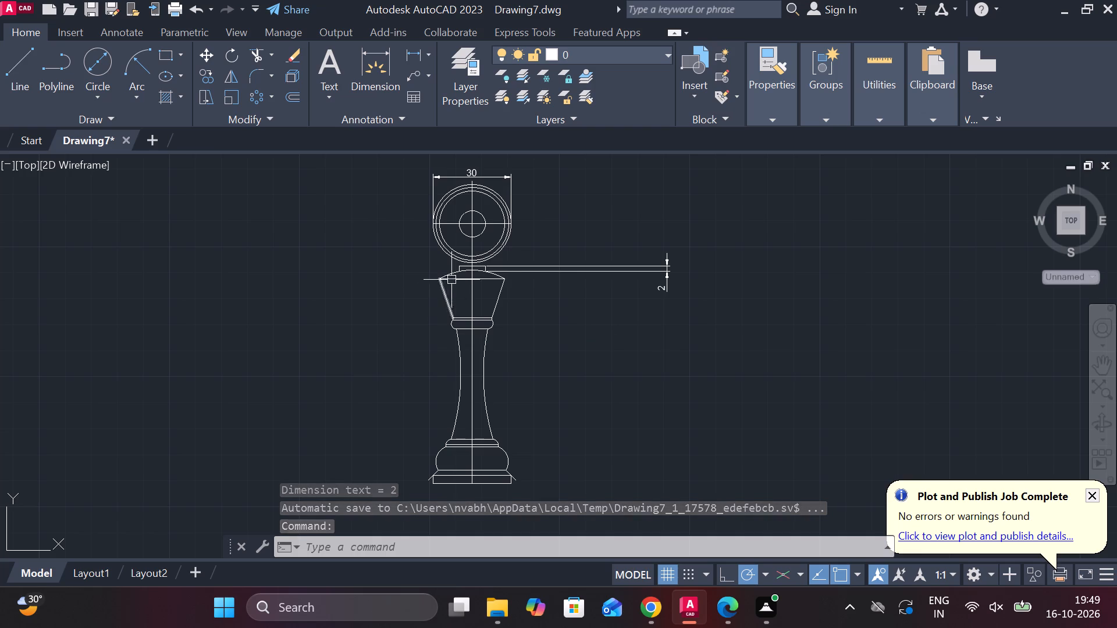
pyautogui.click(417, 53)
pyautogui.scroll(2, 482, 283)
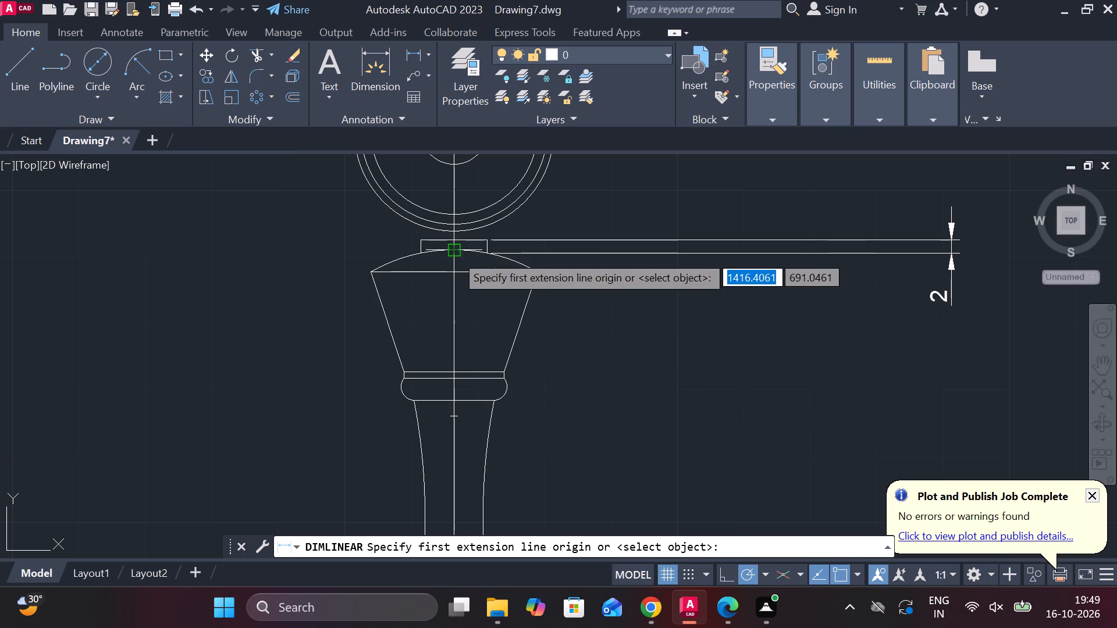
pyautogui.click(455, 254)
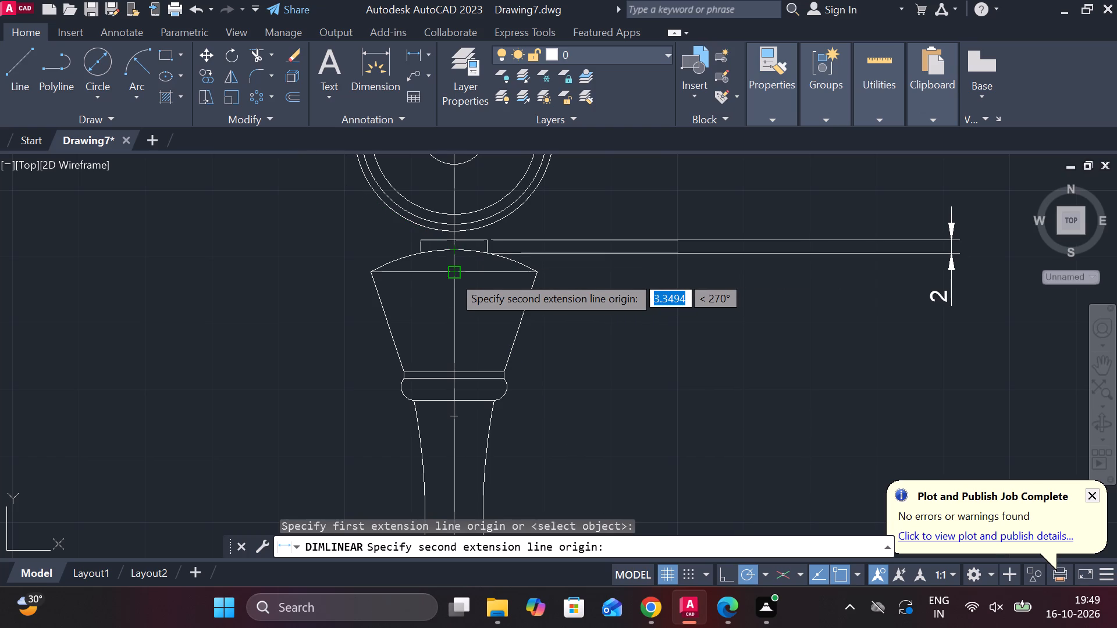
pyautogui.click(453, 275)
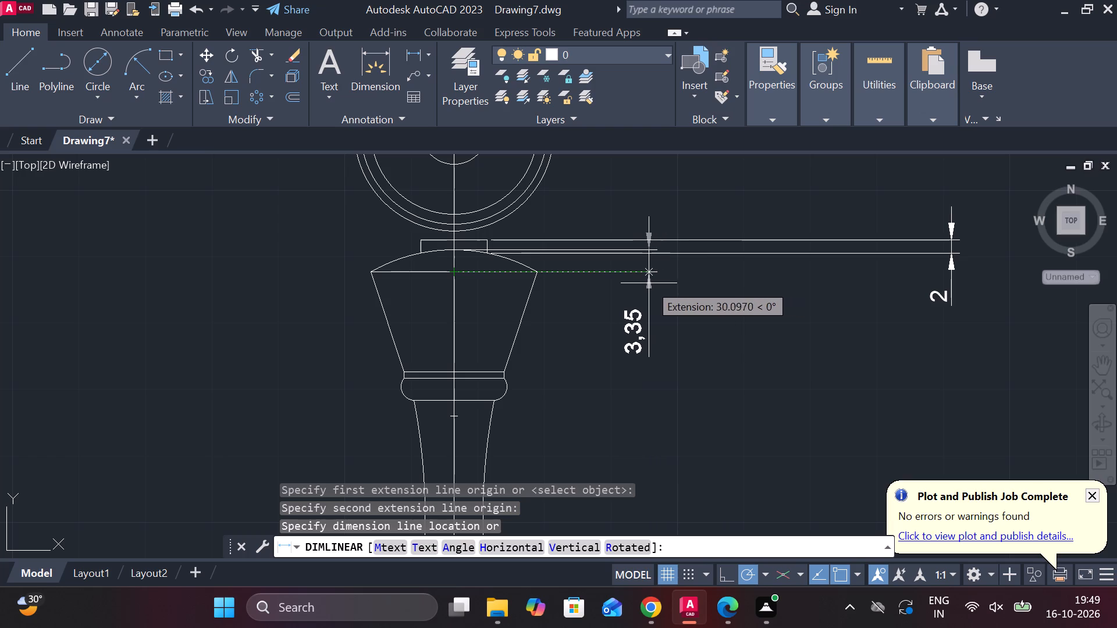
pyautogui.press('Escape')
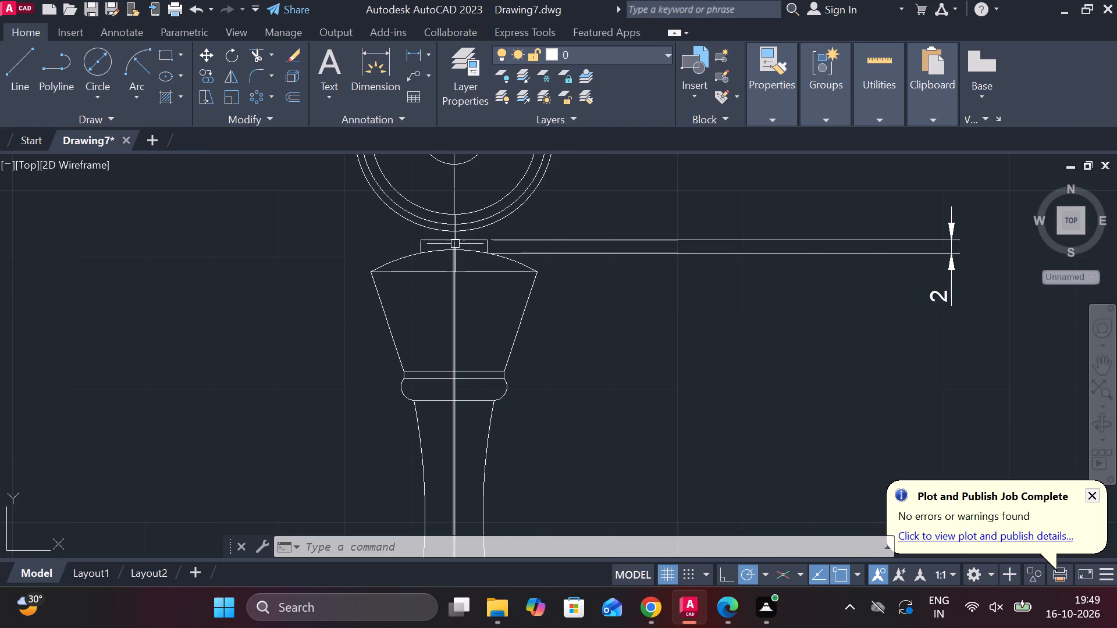
# Draw a horizontal line above the top ornament's width dimension, extending past both sides of the circles.
pyautogui.scroll(-2, 455, 244)
pyautogui.scroll(-1, 552, 170)
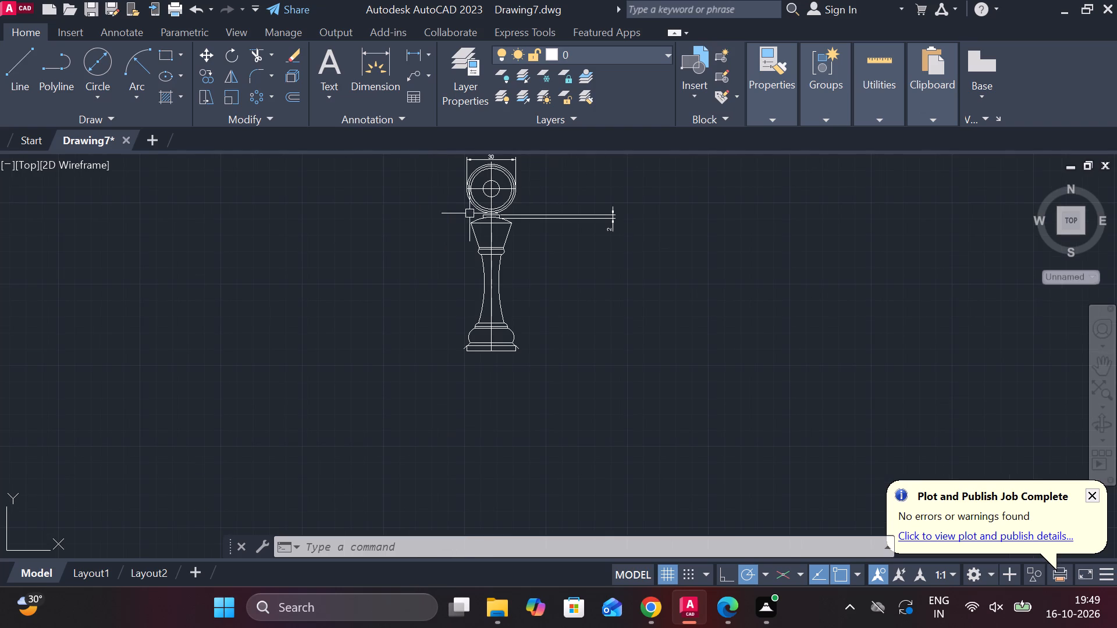
pyautogui.scroll(-2, 456, 362)
pyautogui.scroll(4, 460, 308)
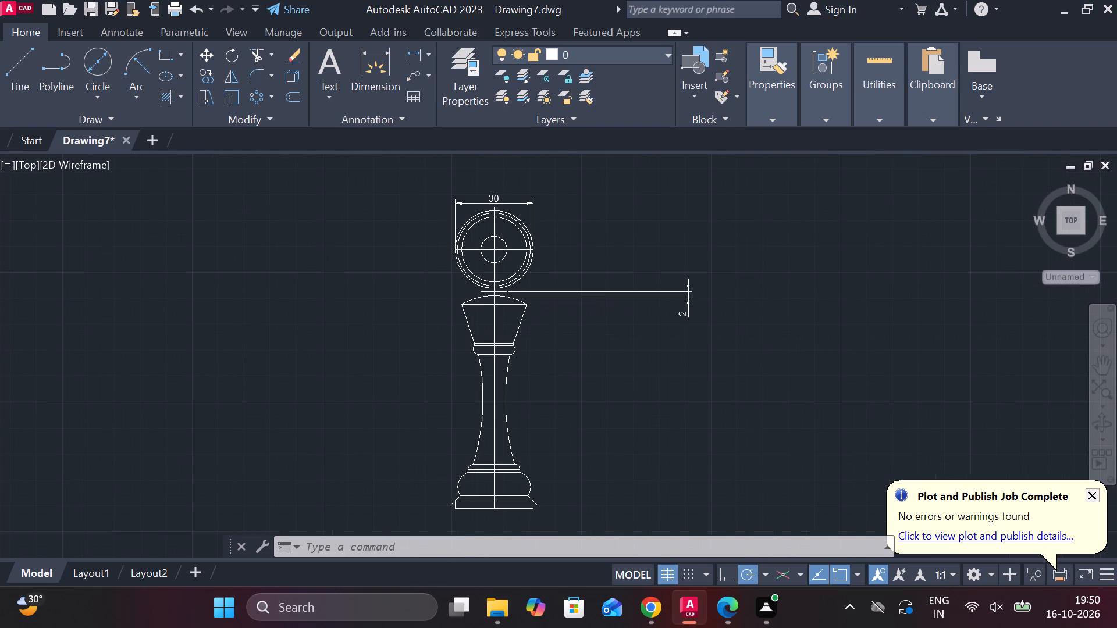
pyautogui.scroll(-2, 460, 308)
pyautogui.scroll(2, 498, 222)
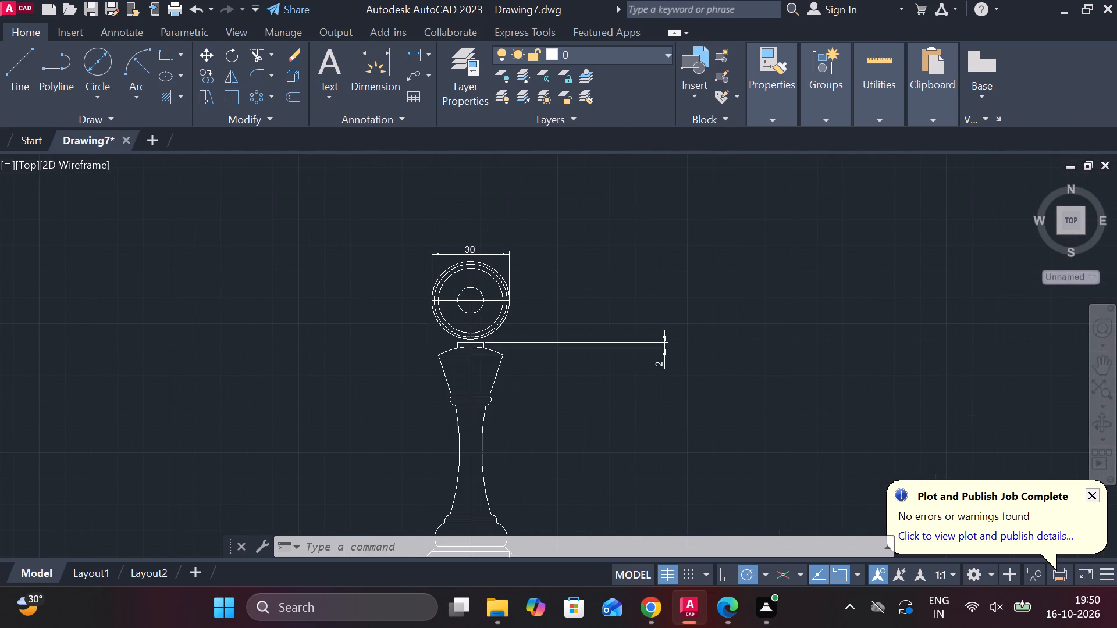
pyautogui.scroll(1, 498, 222)
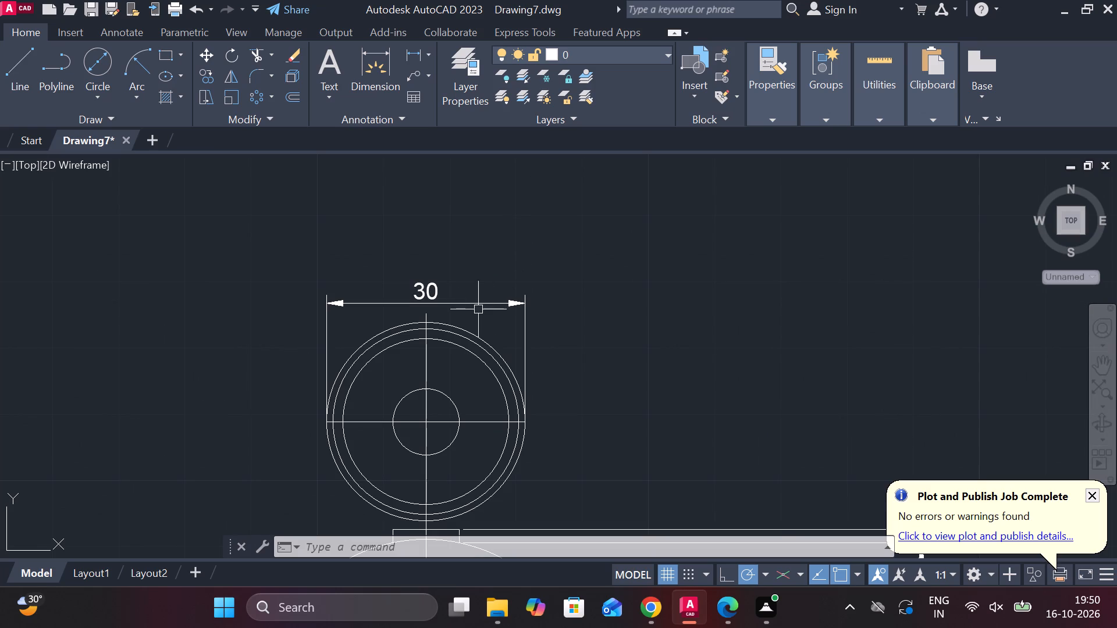
pyautogui.click(20, 55)
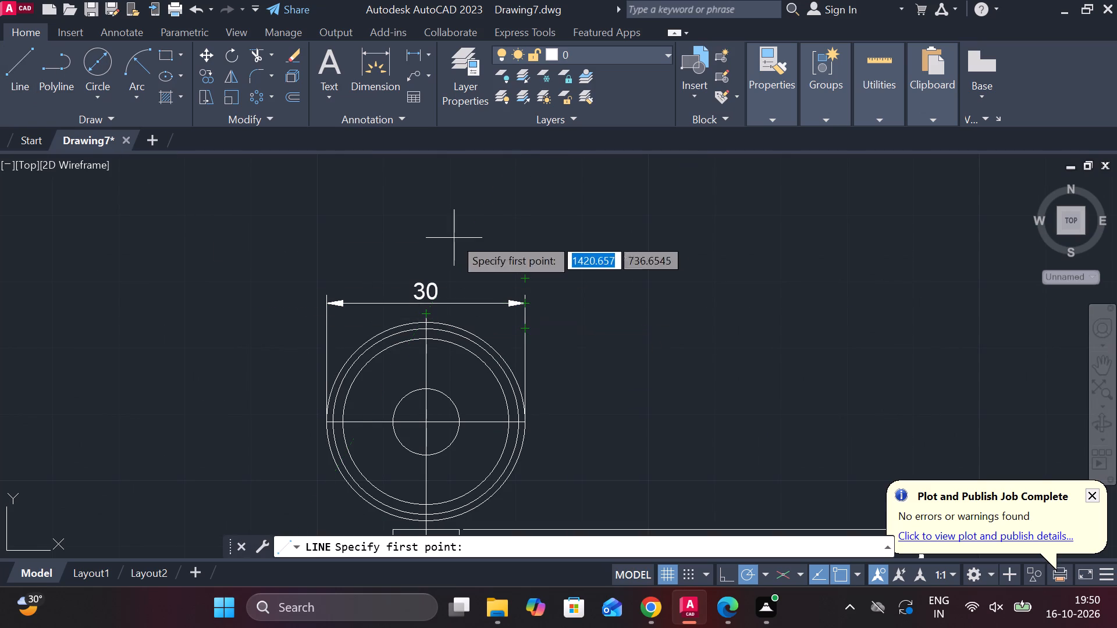
pyautogui.click(310, 180)
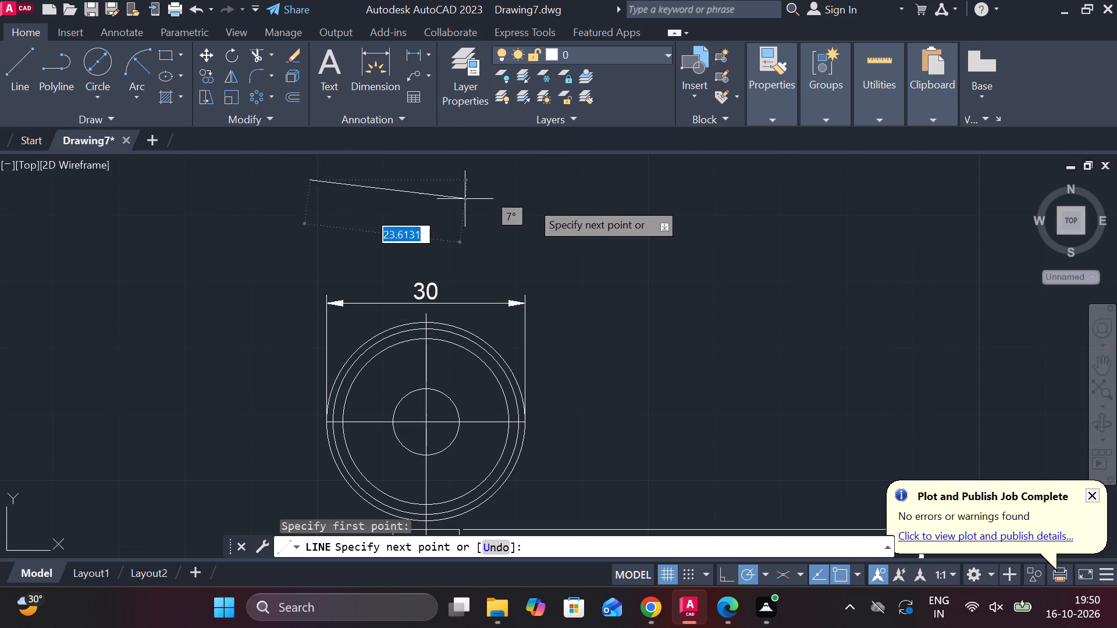
pyautogui.click(606, 181)
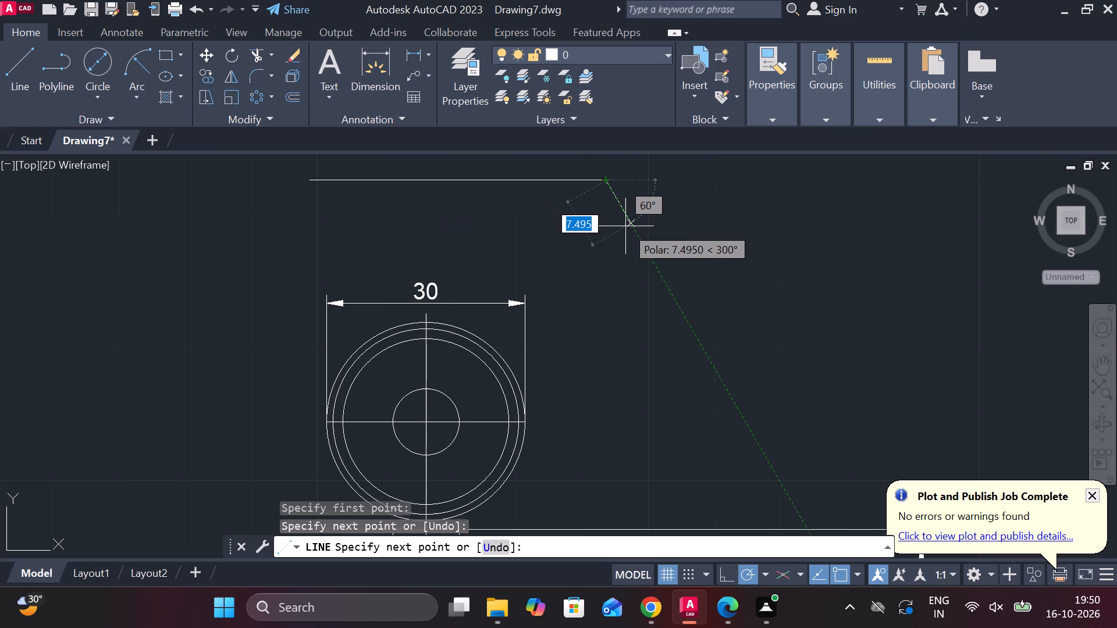
pyautogui.press('Escape')
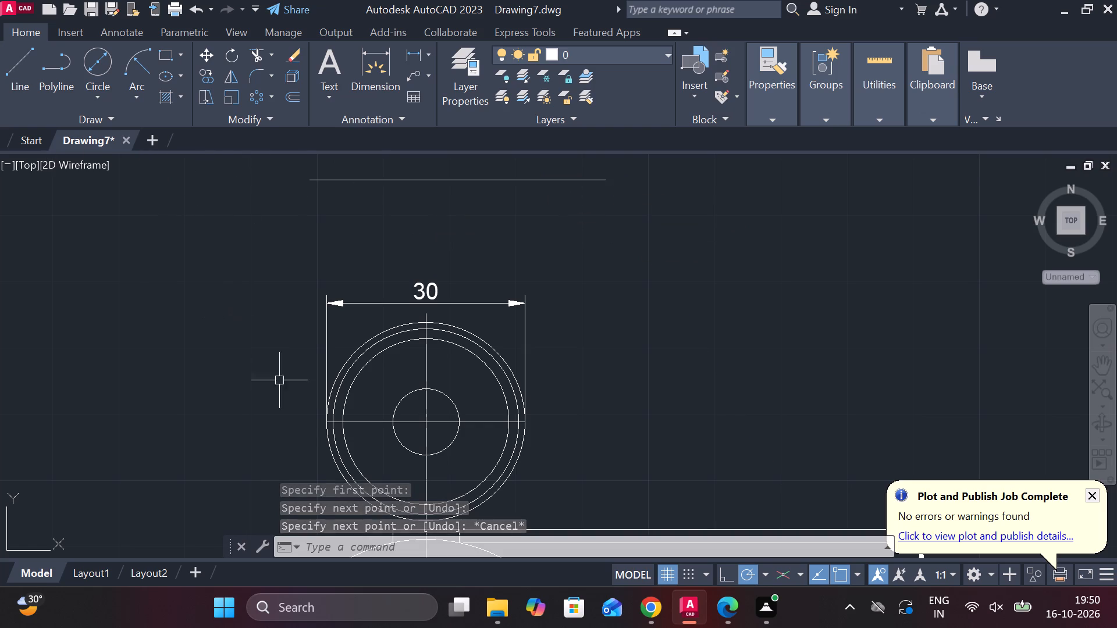
# Draw connected lines from the outermost circle's left quadrant: about 75 up, 30 across to the right, and down to the horizontal line.
pyautogui.click(35, 70)
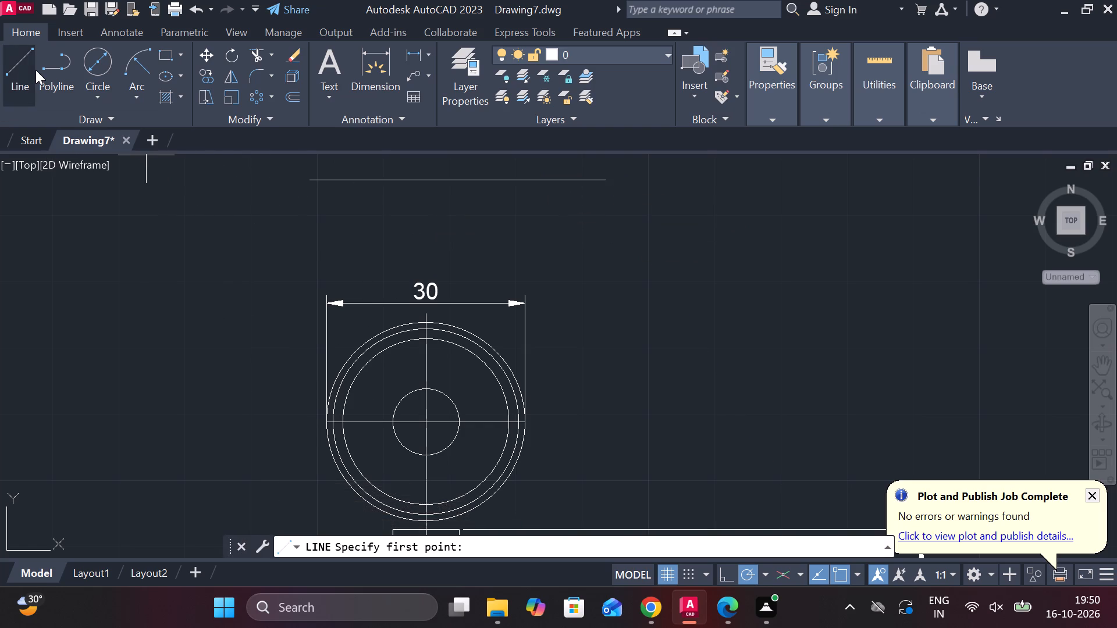
pyautogui.click(29, 70)
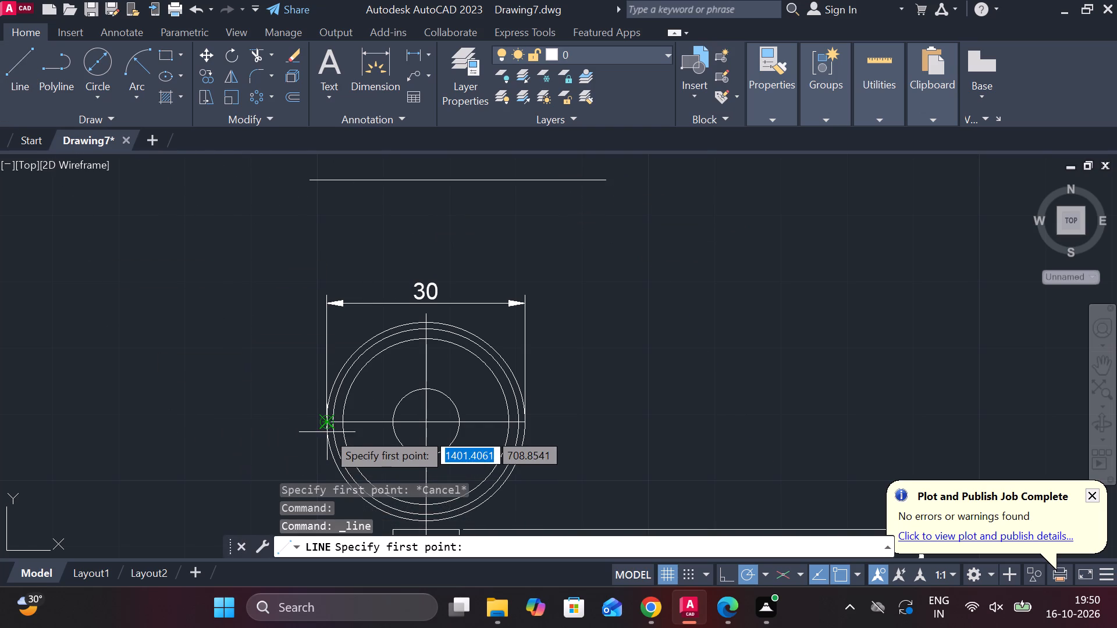
pyautogui.scroll(3, 325, 424)
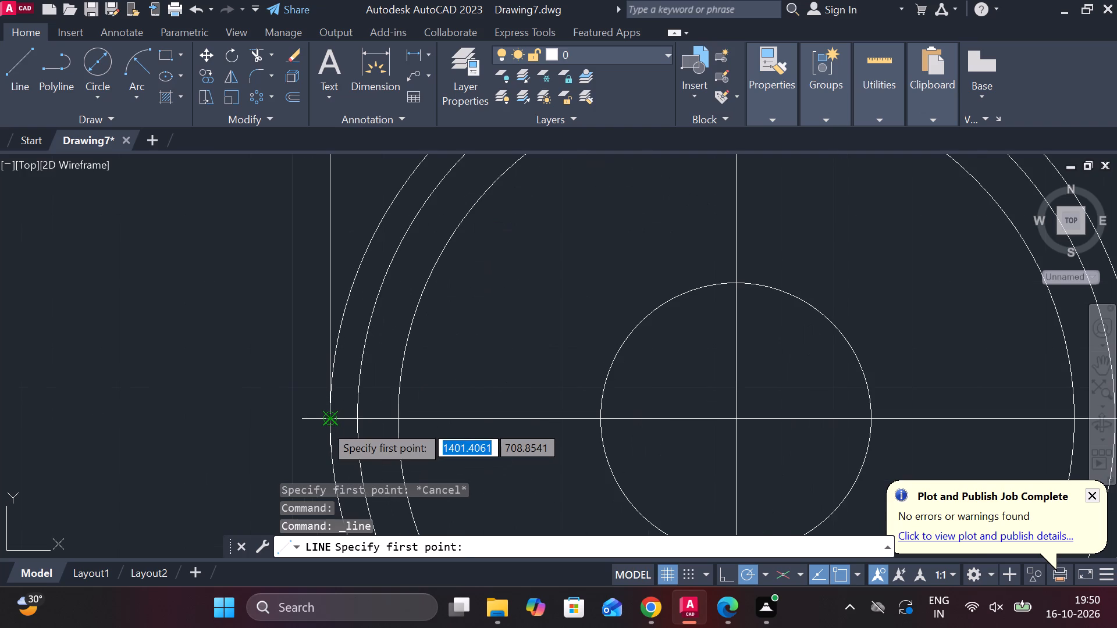
pyautogui.click(325, 424)
pyautogui.scroll(-5, 325, 424)
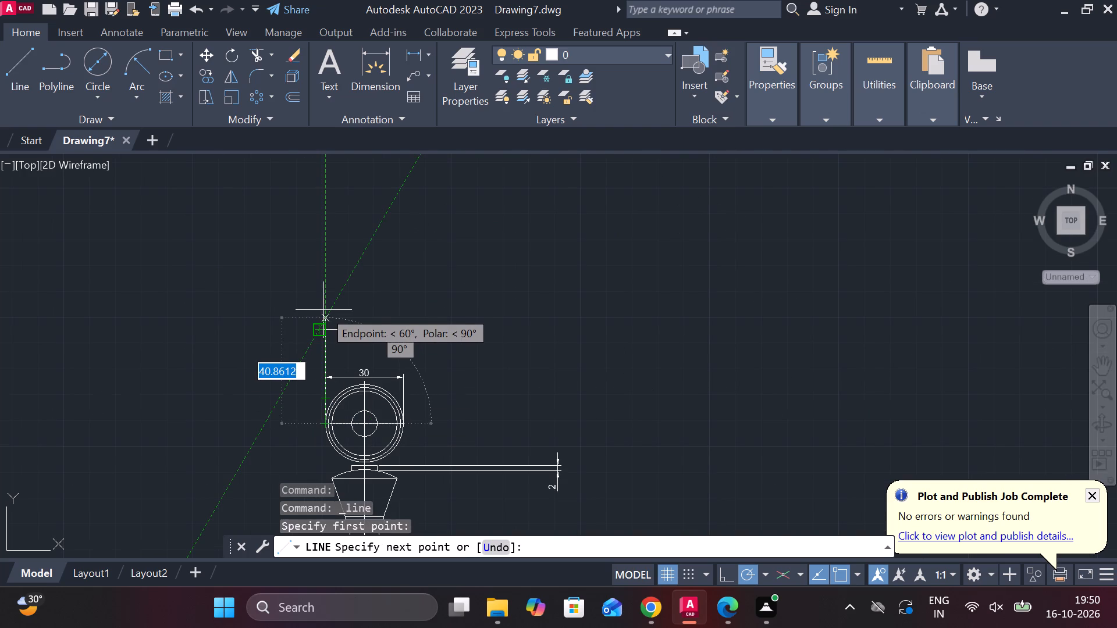
pyautogui.click(328, 230)
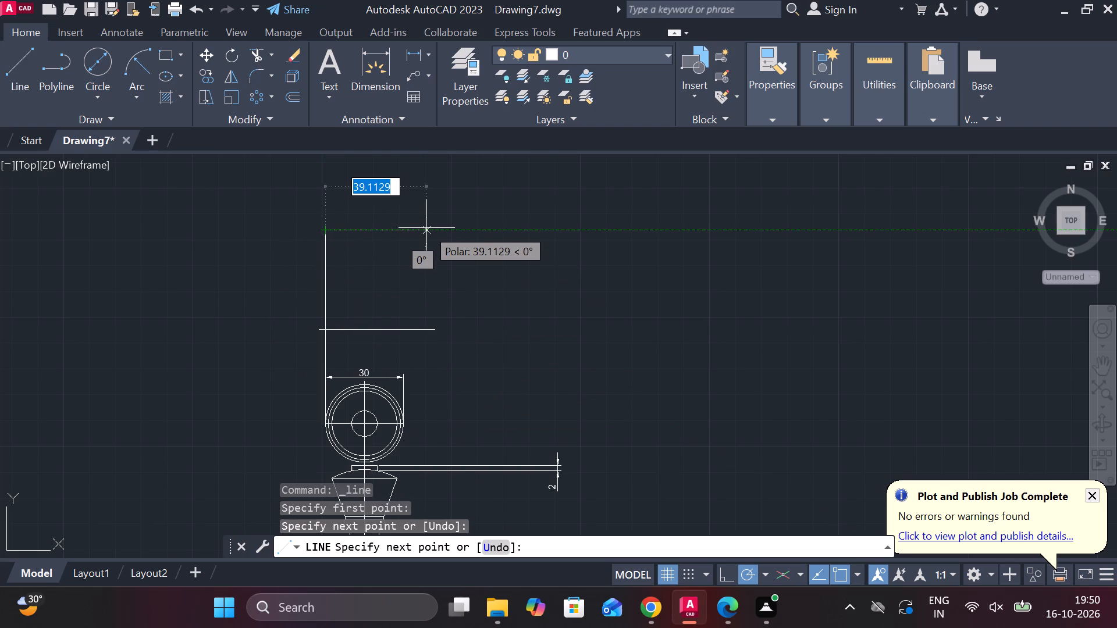
pyautogui.press('3')
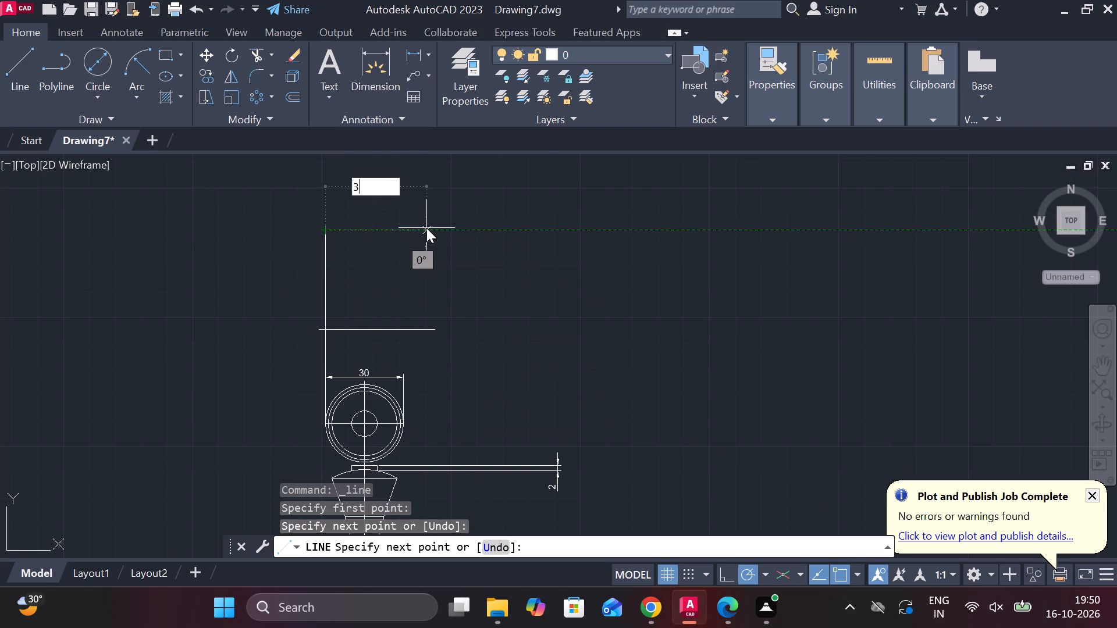
pyautogui.press('0')
pyautogui.press('Return')
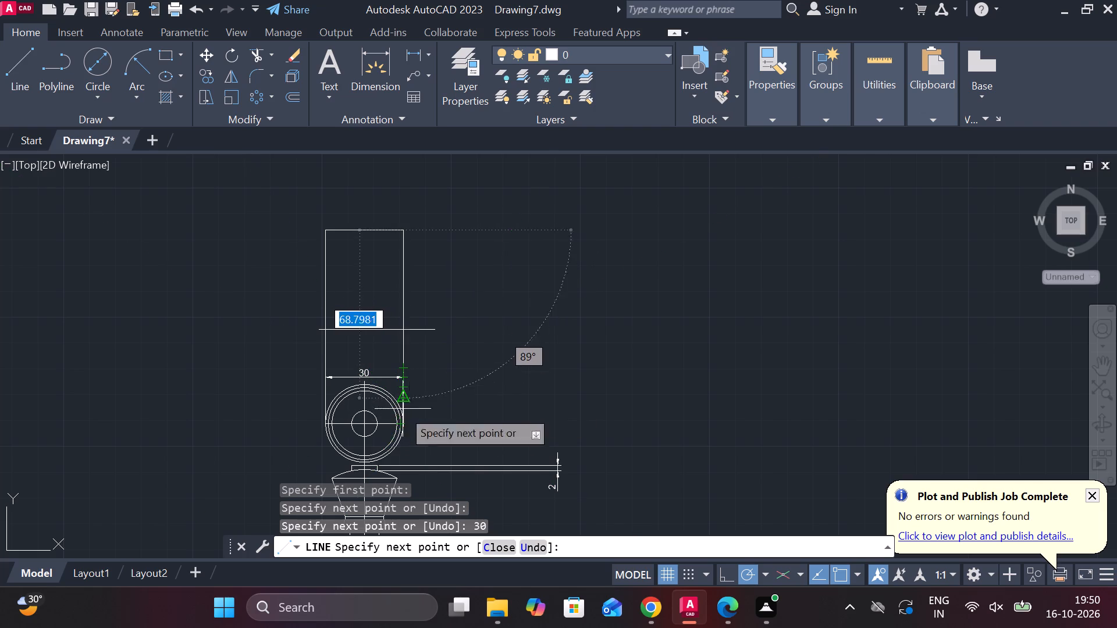
pyautogui.click(406, 329)
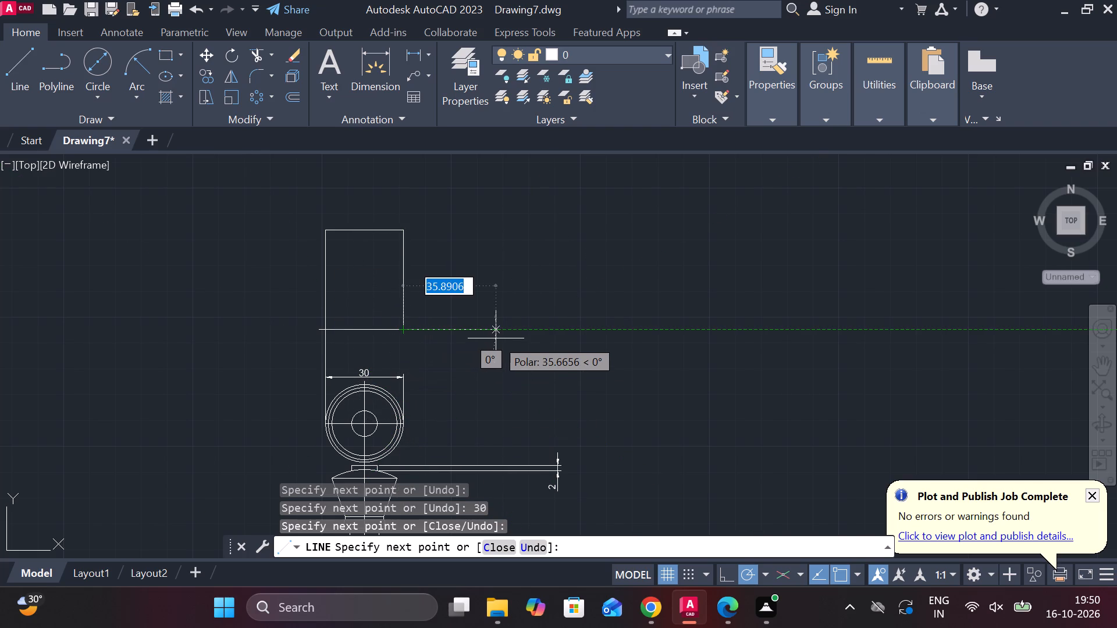
pyautogui.press('Escape')
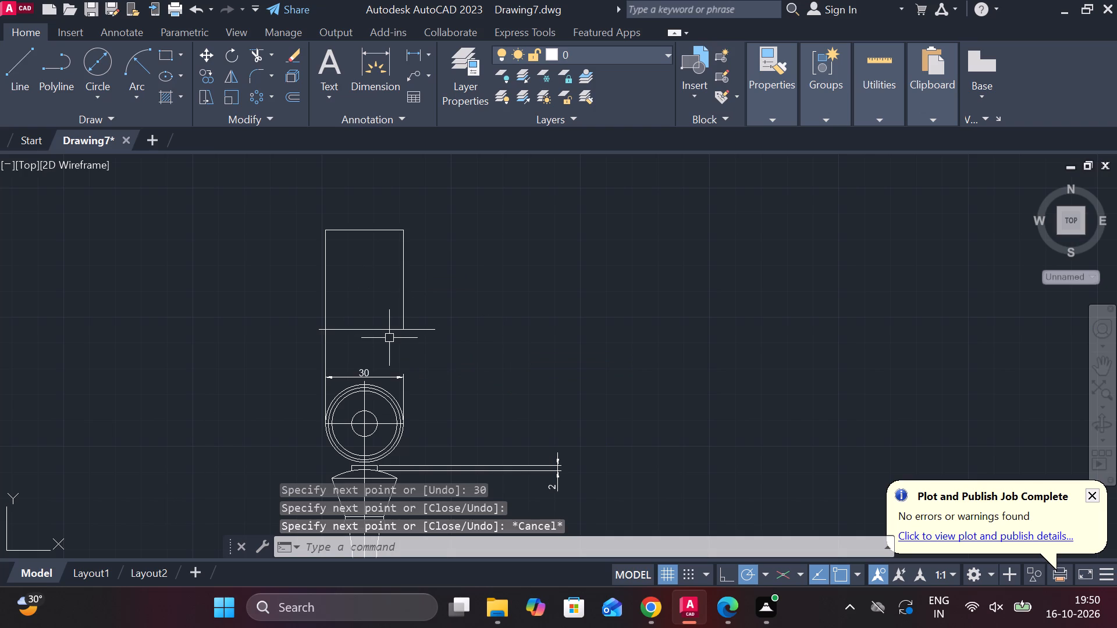
# Extend the ornament's vertical centreline upward through the horizontal line to the top edge of the new rectangular outline.
pyautogui.write('EX')
pyautogui.press('Return')
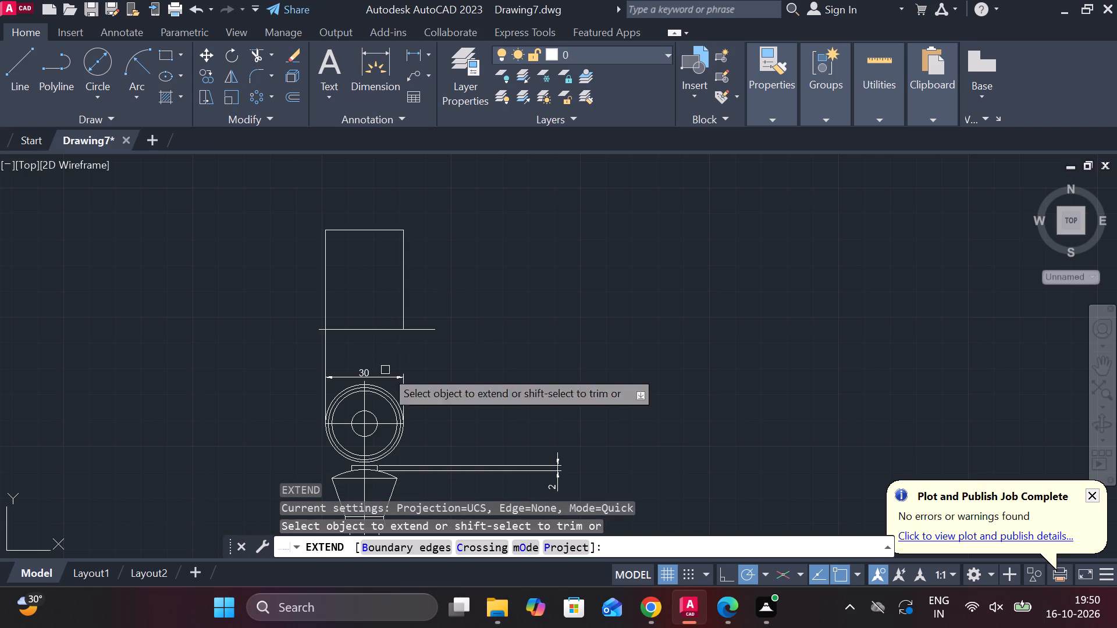
pyautogui.click(365, 401)
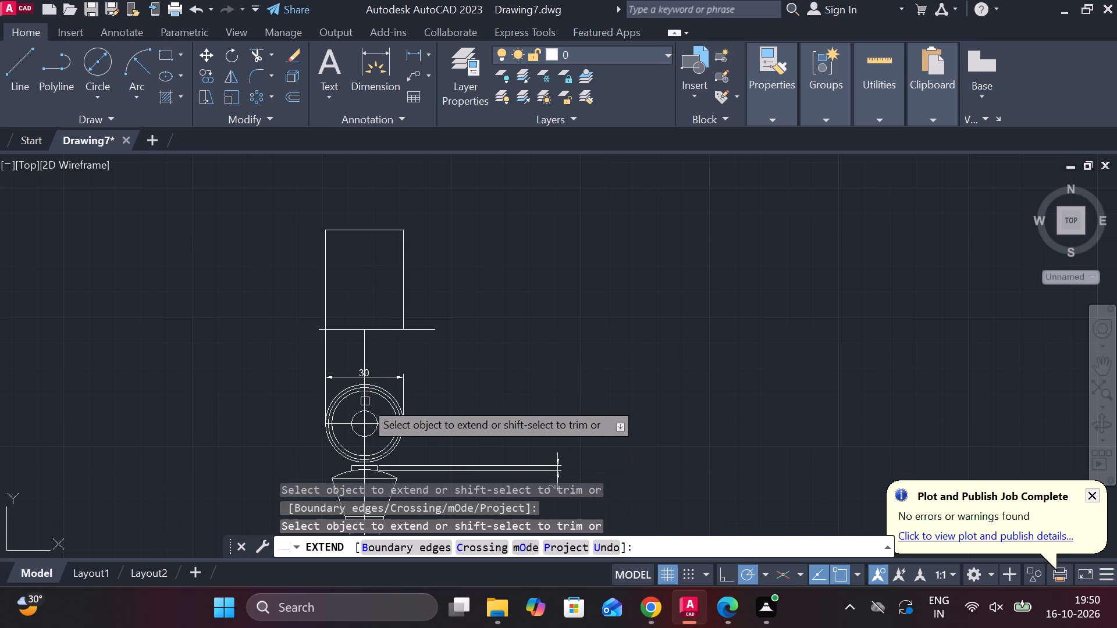
pyautogui.click(367, 350)
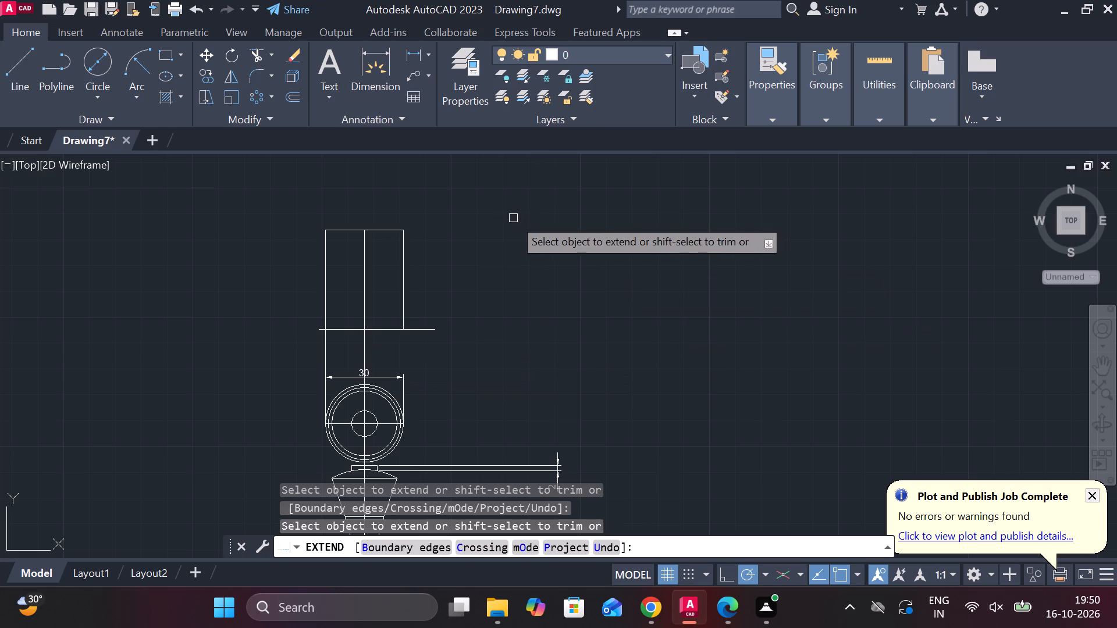
pyautogui.scroll(-1, 478, 240)
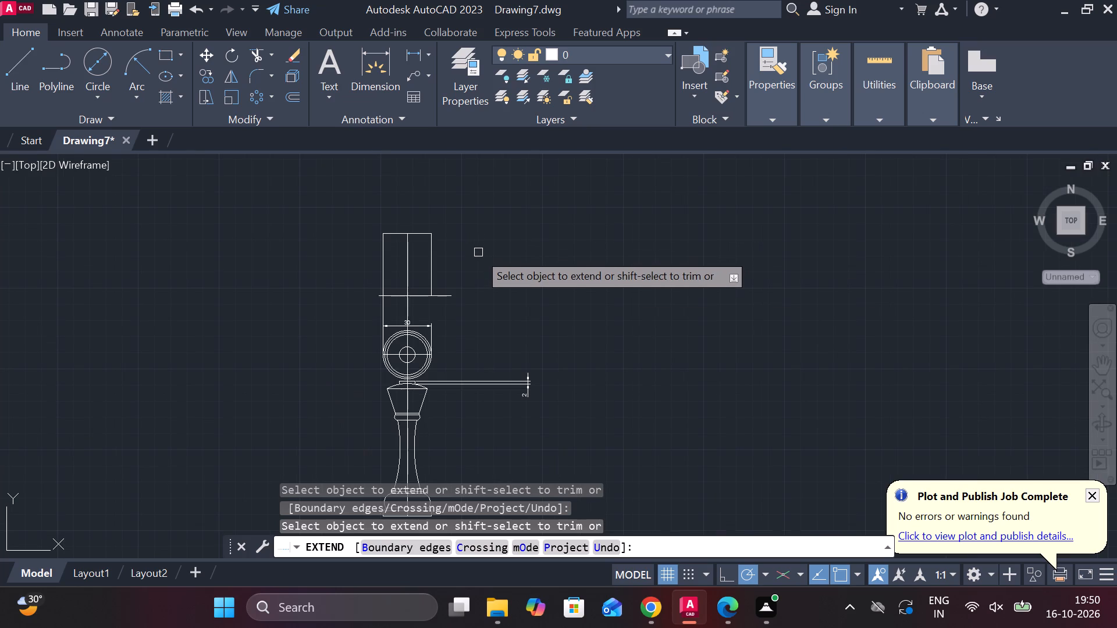
pyautogui.scroll(2, 454, 347)
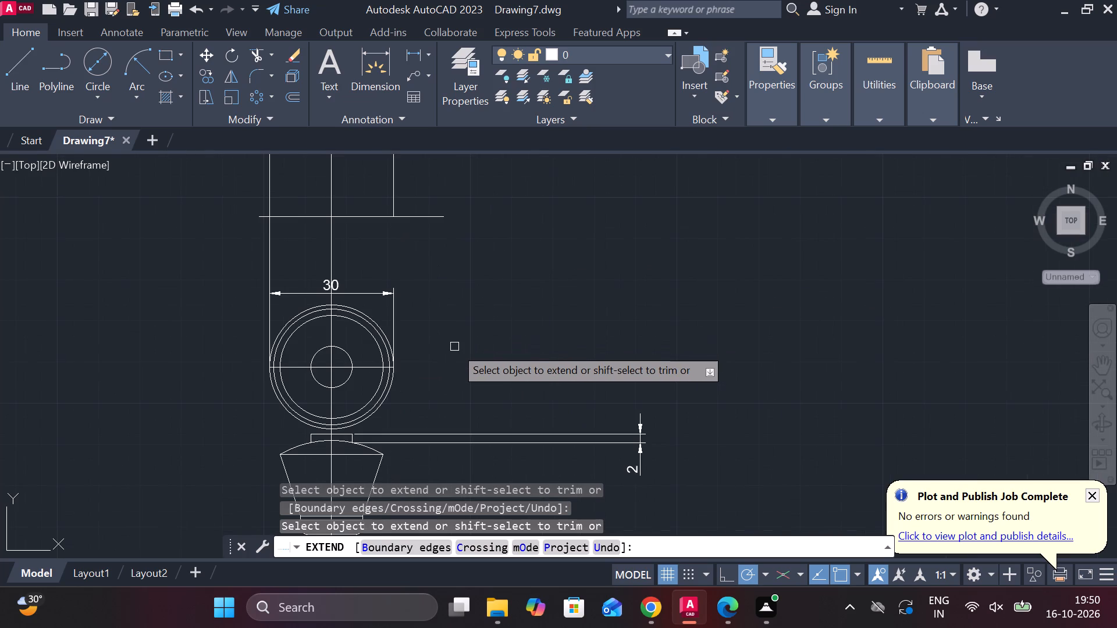
pyautogui.scroll(1, 454, 347)
pyautogui.scroll(-1, 454, 347)
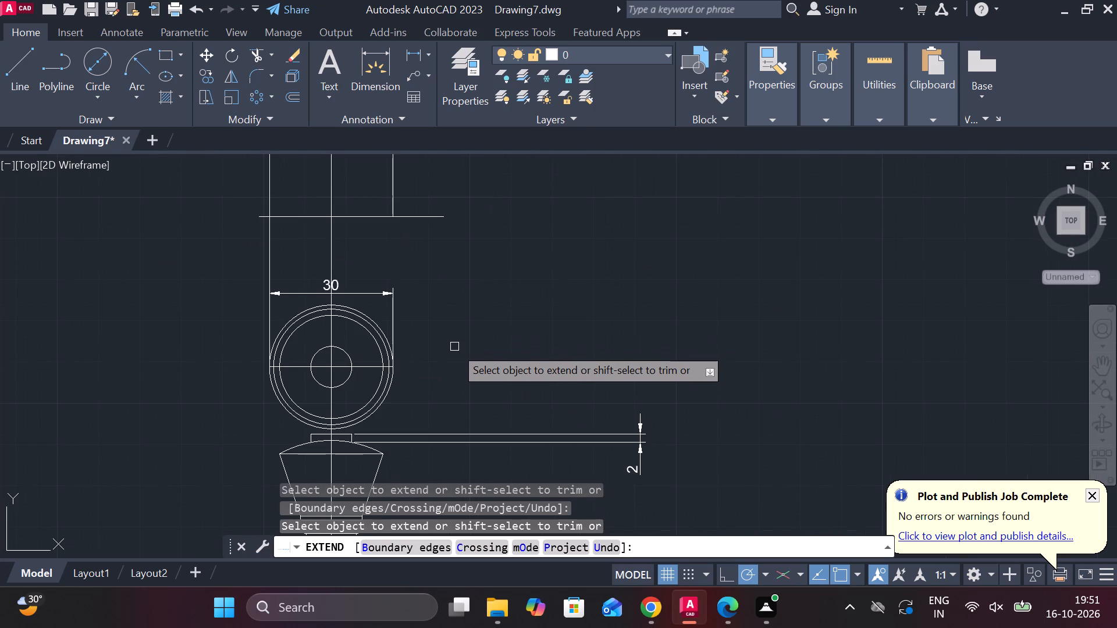
pyautogui.click(368, 294)
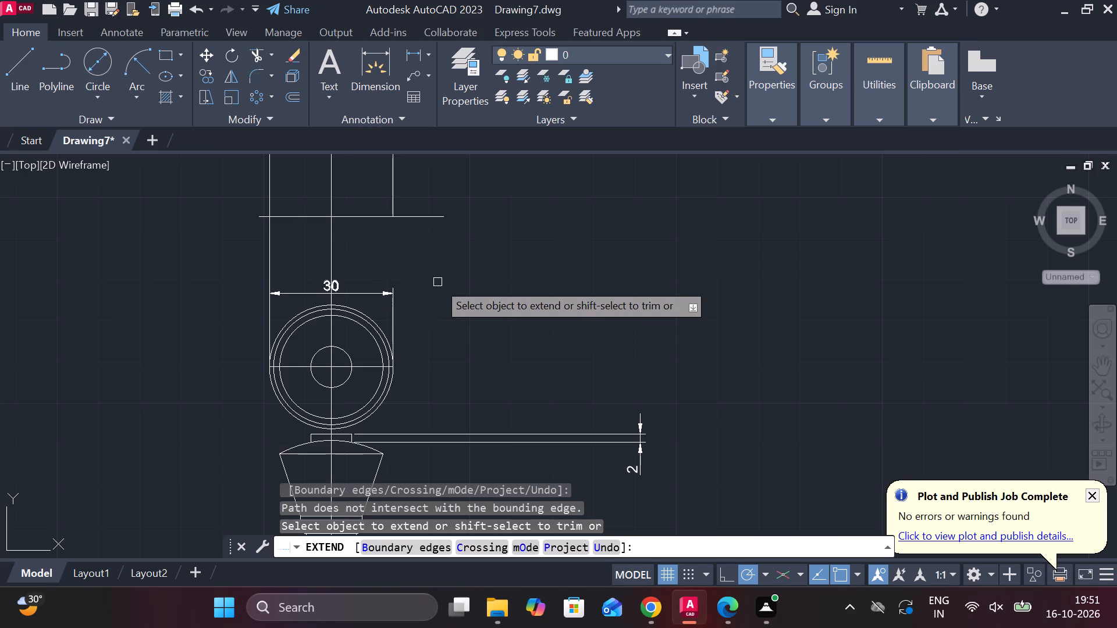
# Delete the horizontal width dimension above the top ornament's circles.
pyautogui.press('Escape')
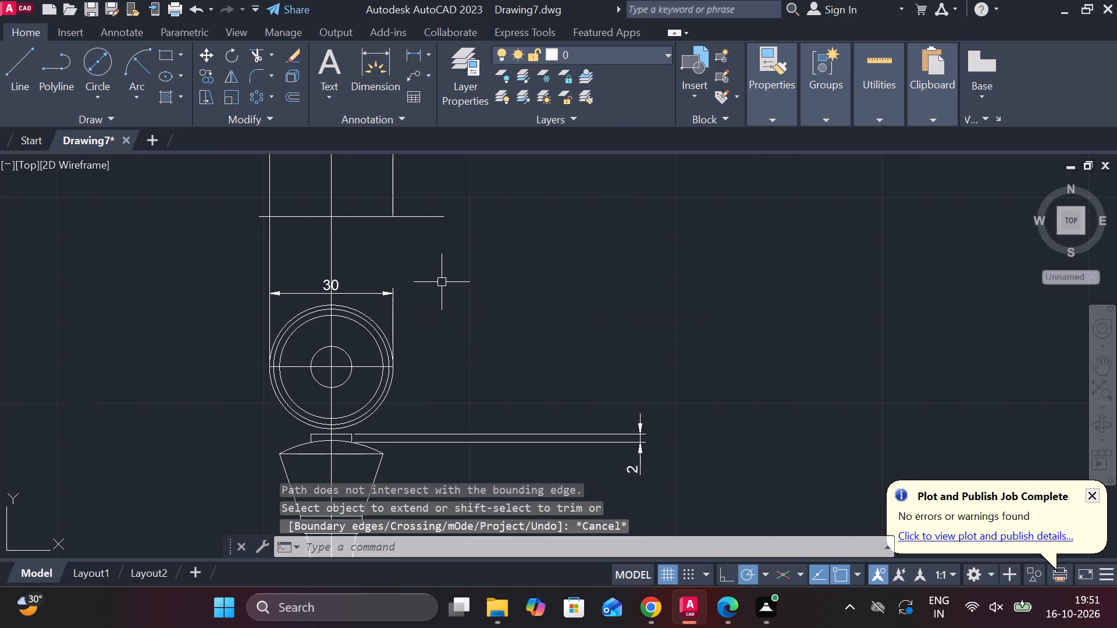
pyautogui.click(350, 291)
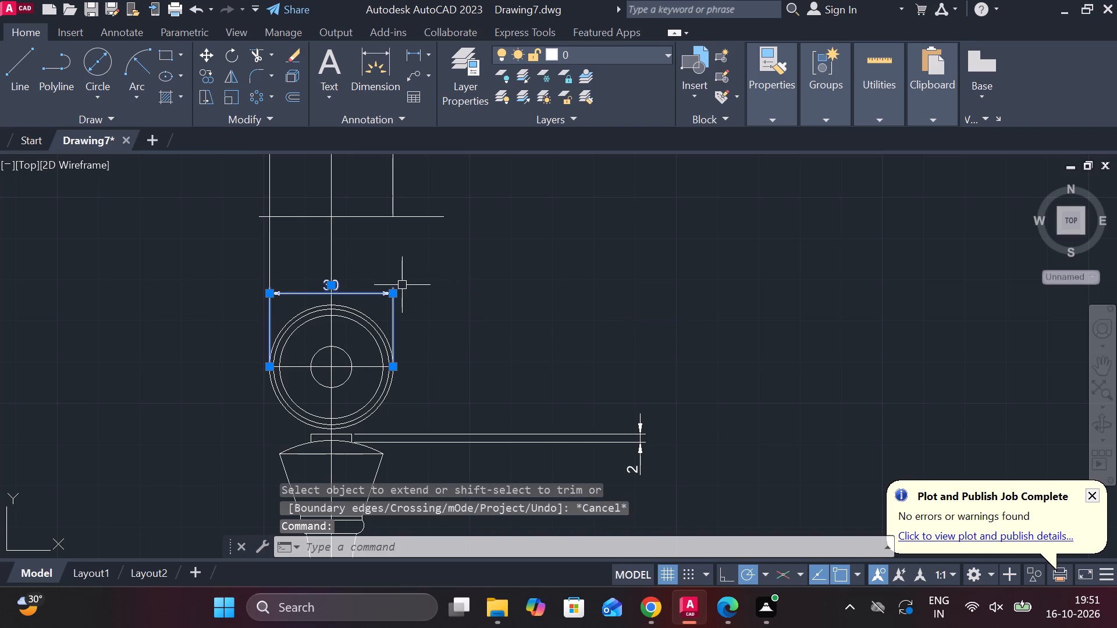
pyautogui.press('Delete')
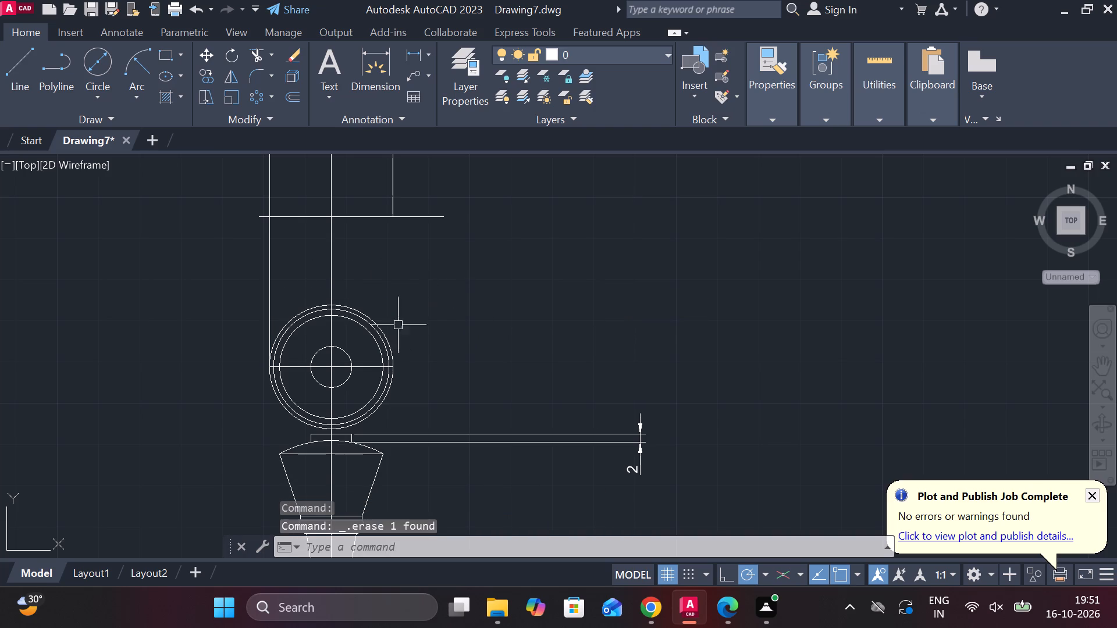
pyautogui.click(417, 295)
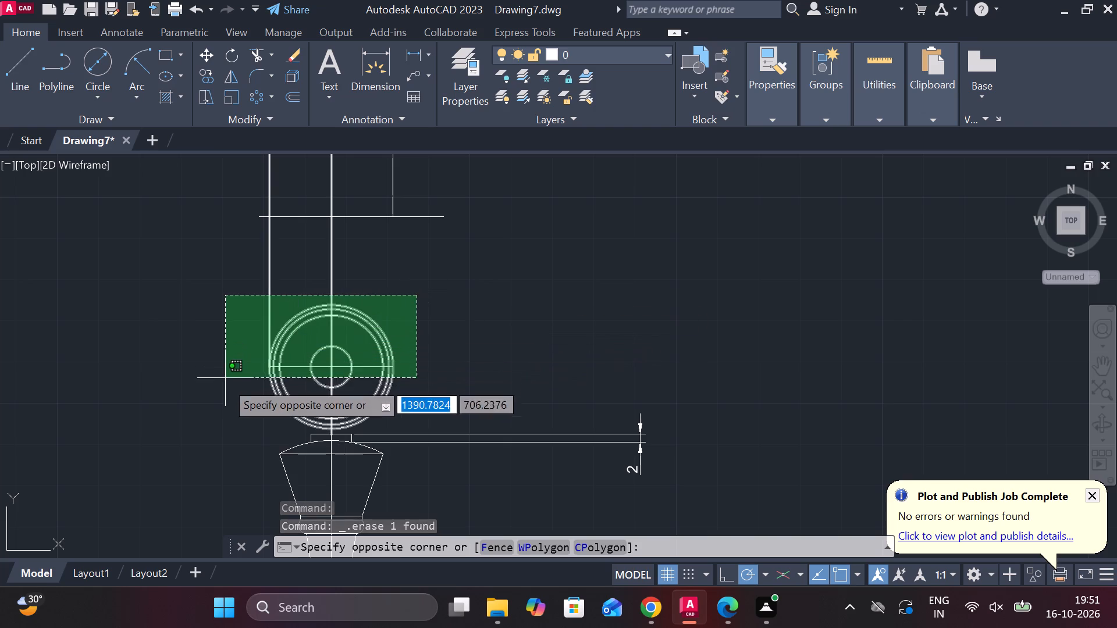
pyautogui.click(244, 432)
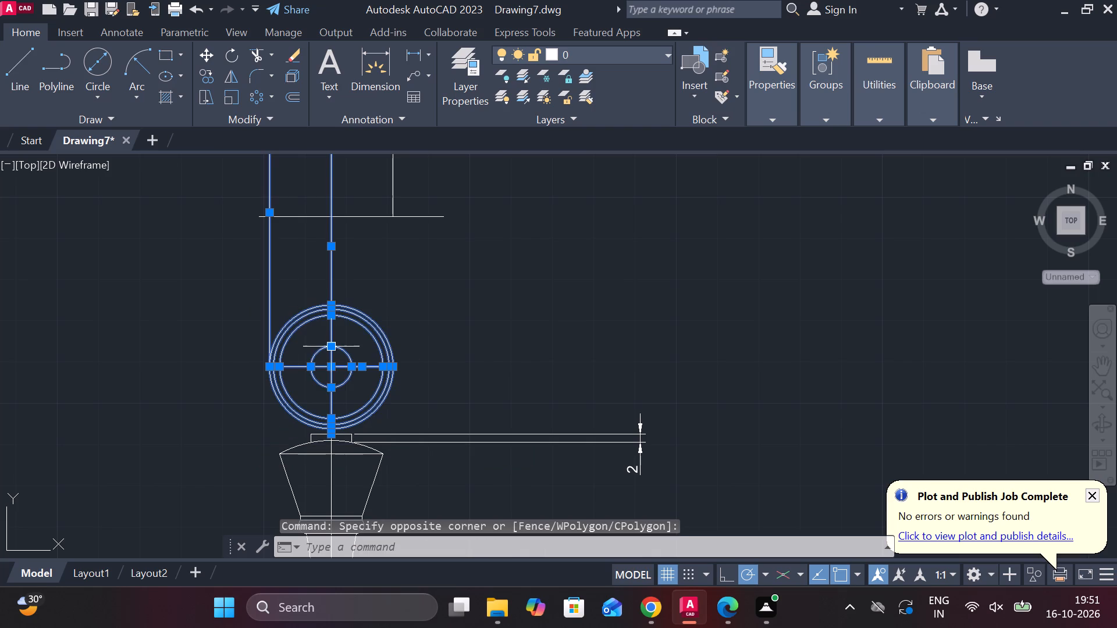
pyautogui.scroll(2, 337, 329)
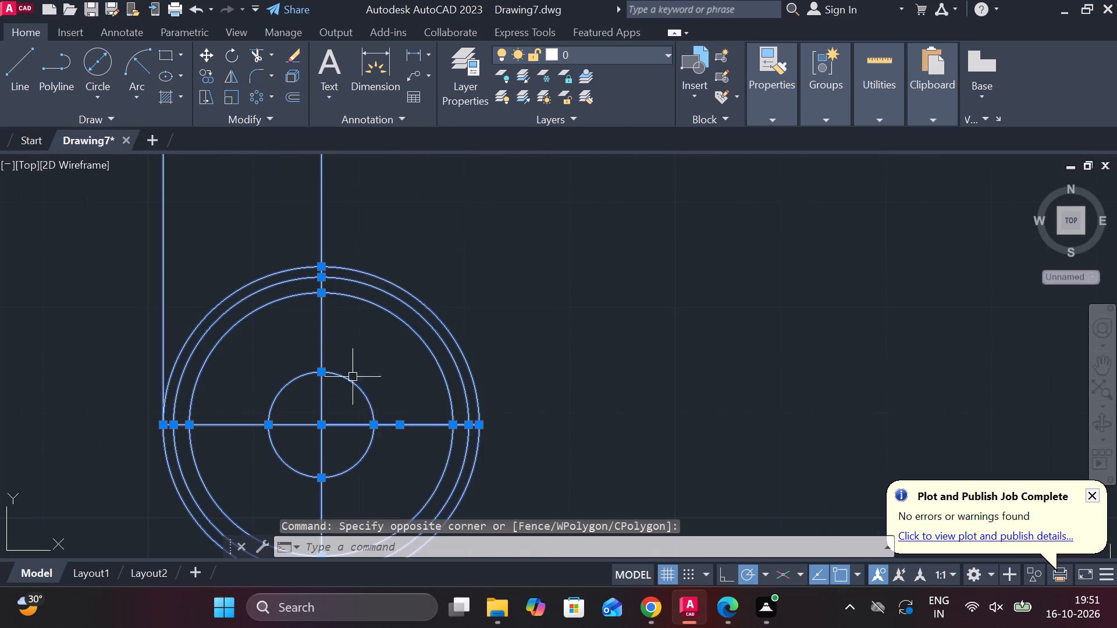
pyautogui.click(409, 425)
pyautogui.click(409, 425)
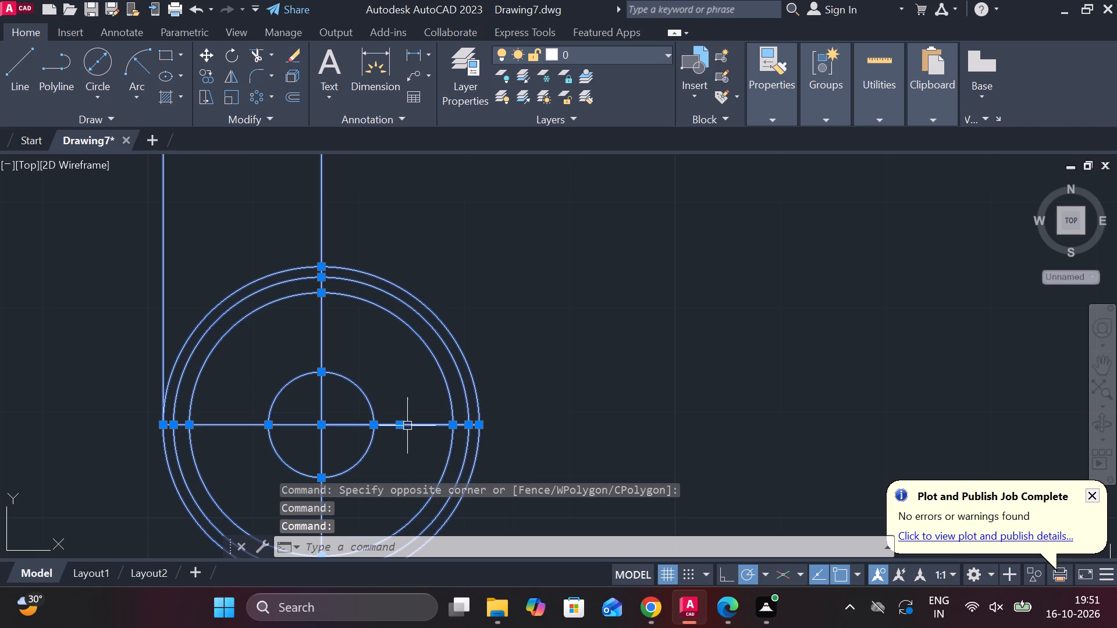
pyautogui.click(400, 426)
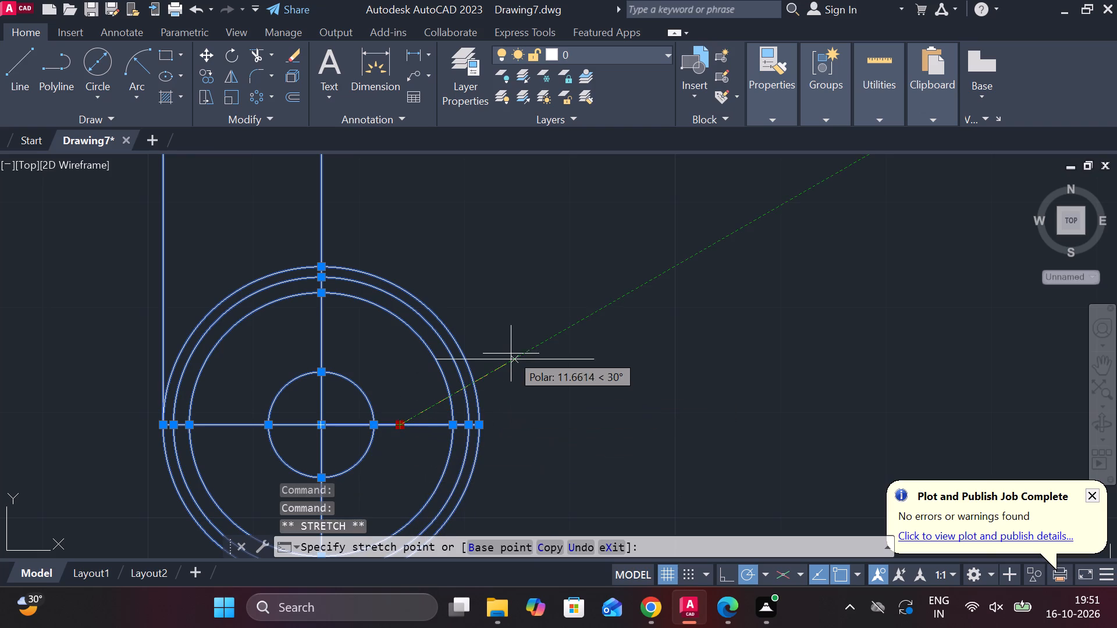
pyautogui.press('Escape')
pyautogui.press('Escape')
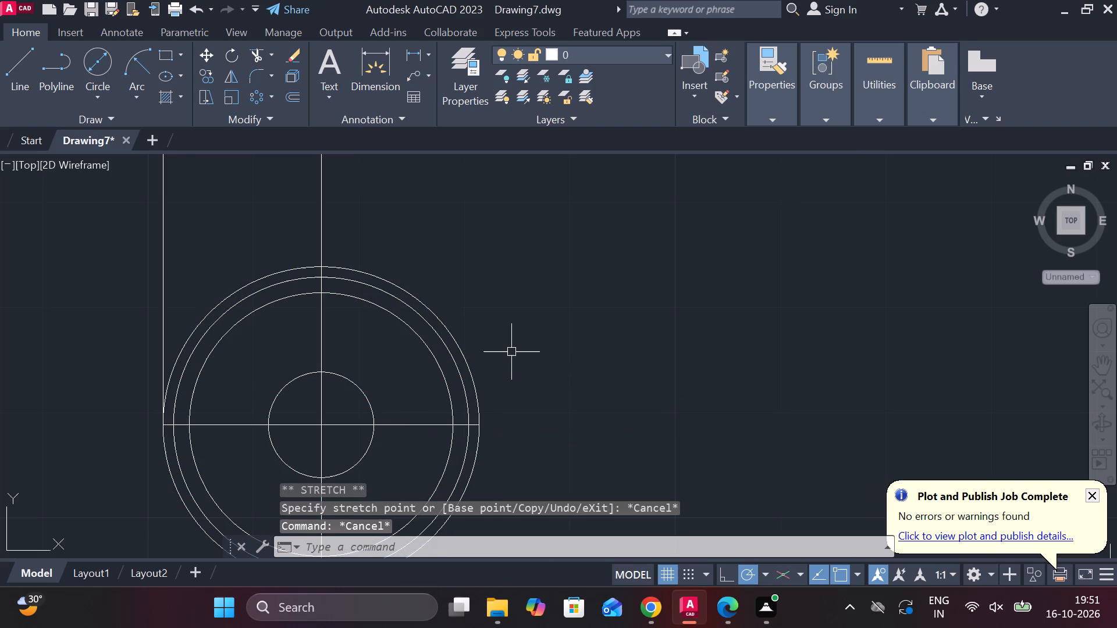
# Move the four concentric circles from their centre about 36.49 straight up to where the vertical centreline crosses the horizontal line.
pyautogui.scroll(-3, 481, 362)
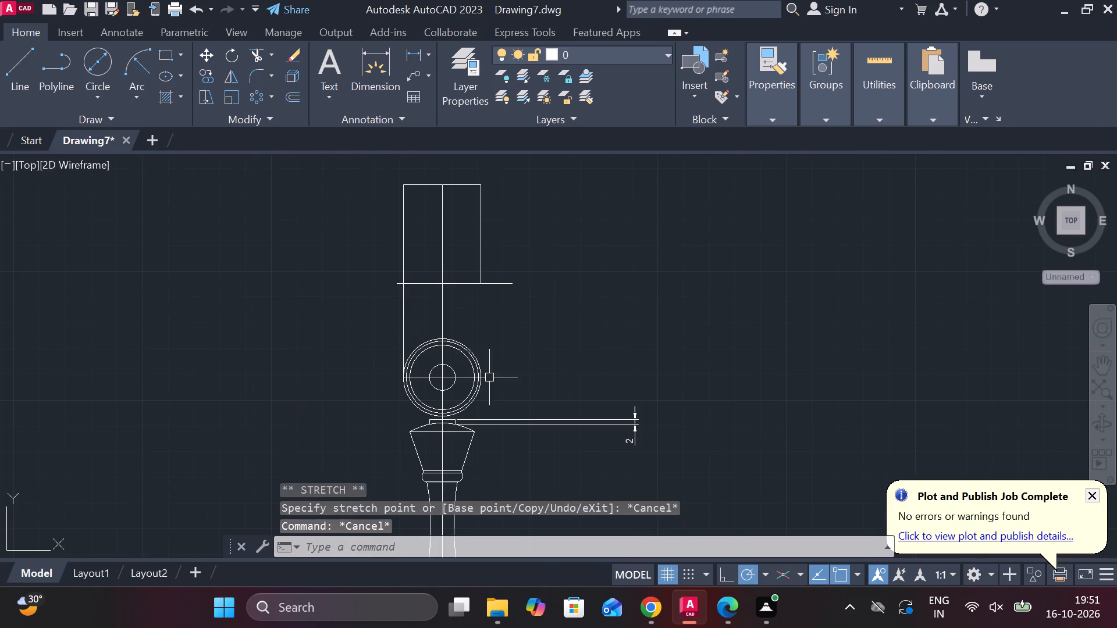
pyautogui.scroll(2, 499, 382)
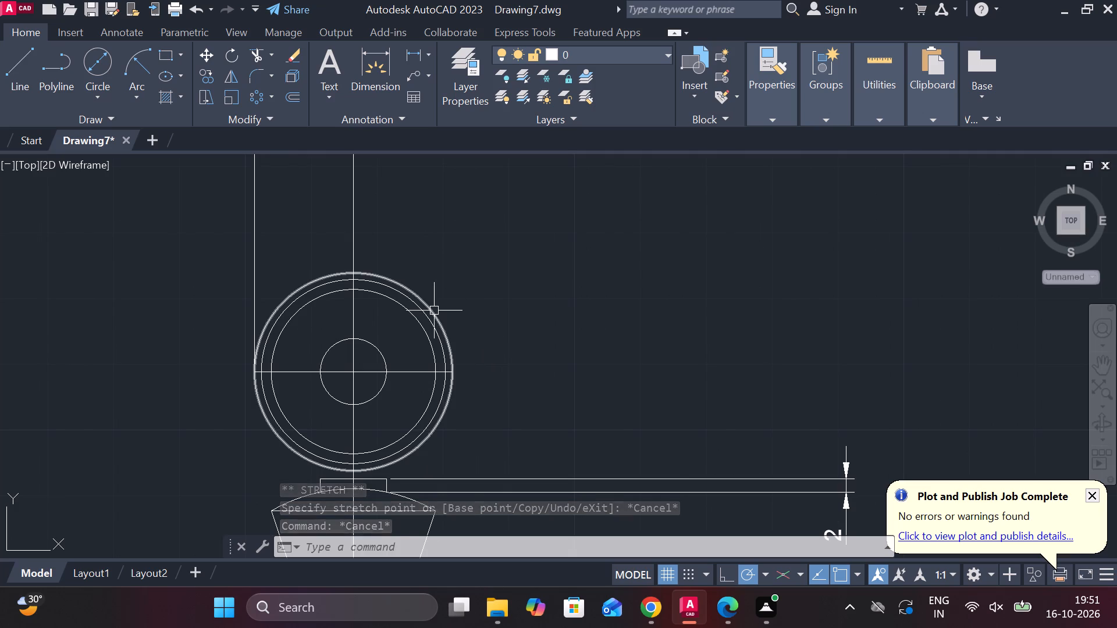
pyautogui.click(434, 311)
pyautogui.click(433, 322)
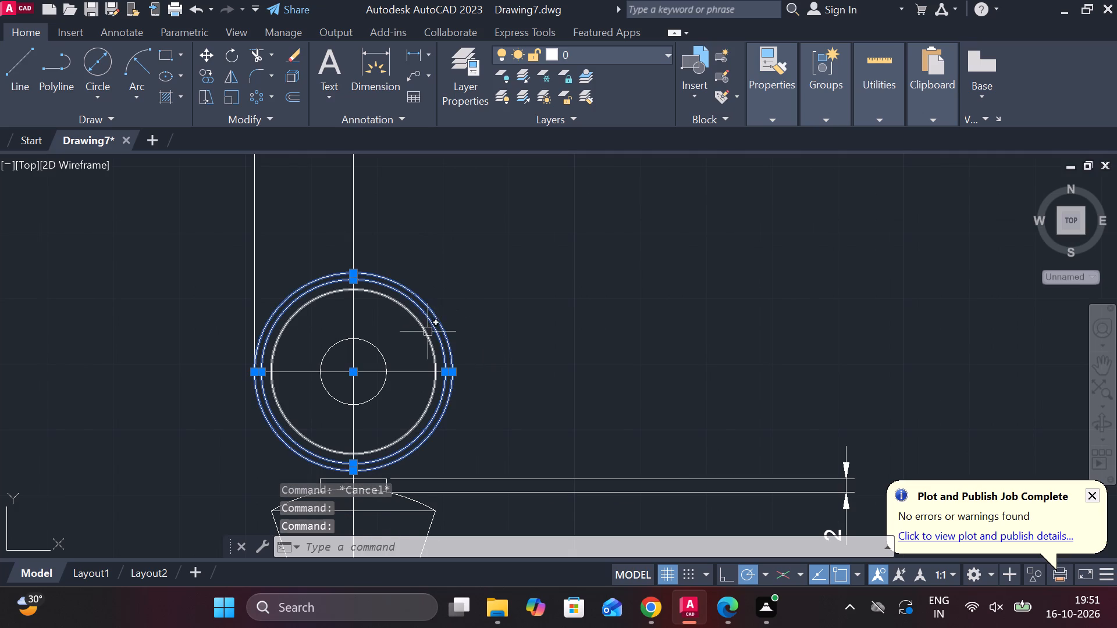
pyautogui.click(428, 332)
pyautogui.click(386, 362)
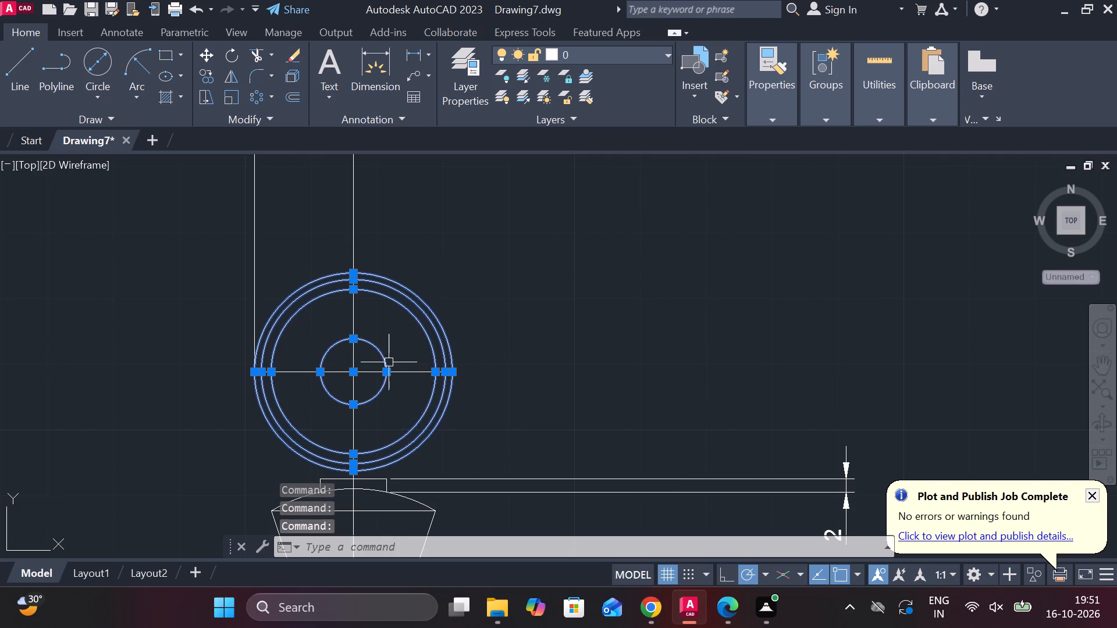
pyautogui.click(206, 53)
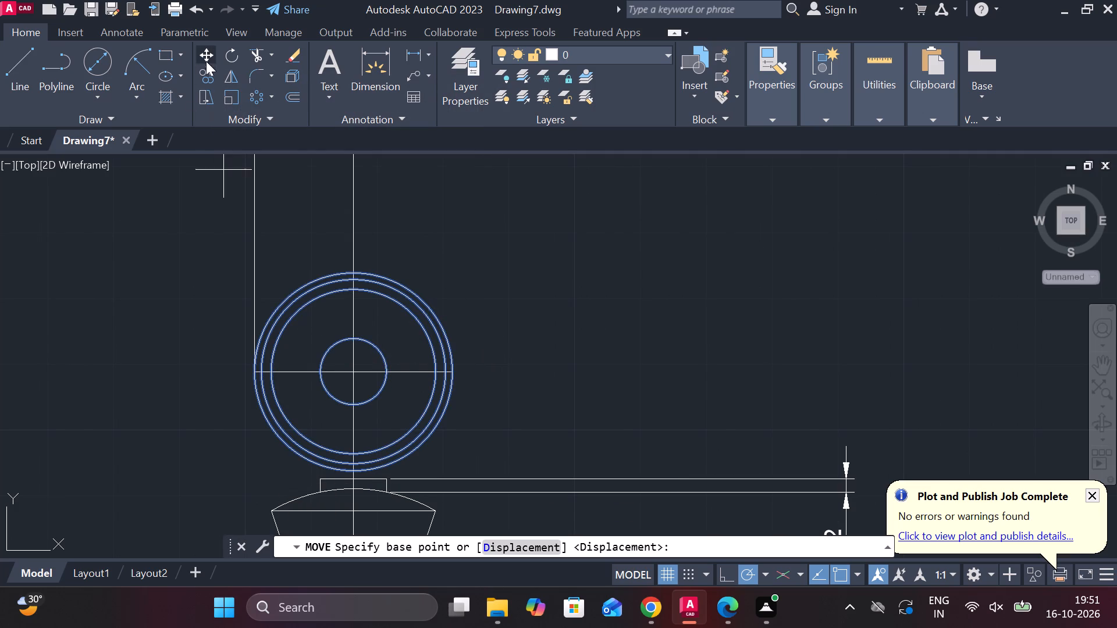
pyautogui.click(351, 372)
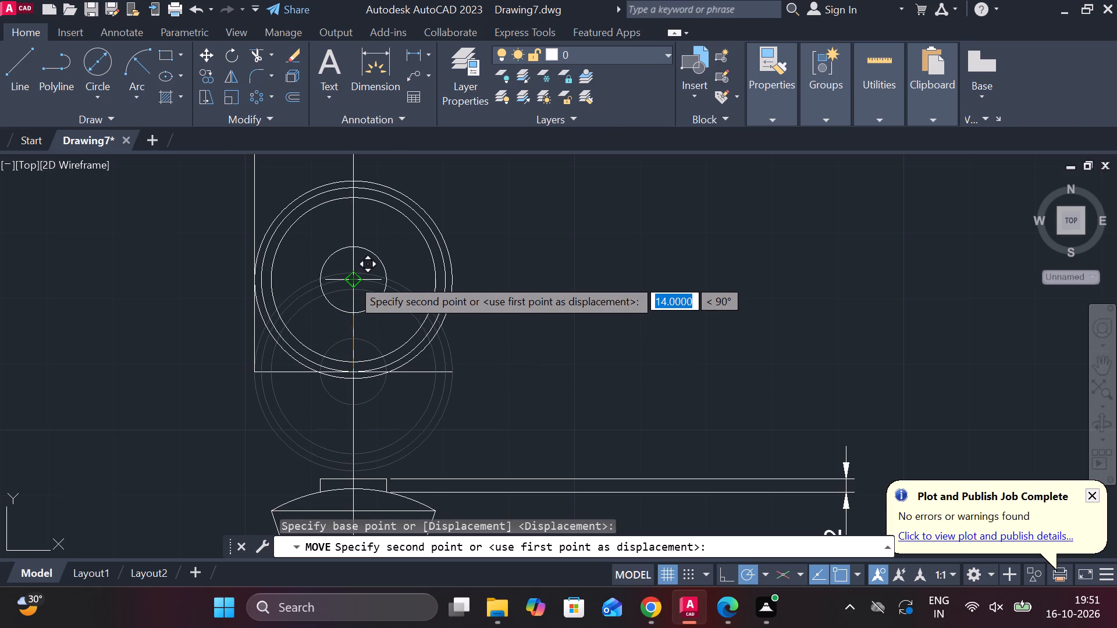
pyautogui.scroll(-3, 351, 278)
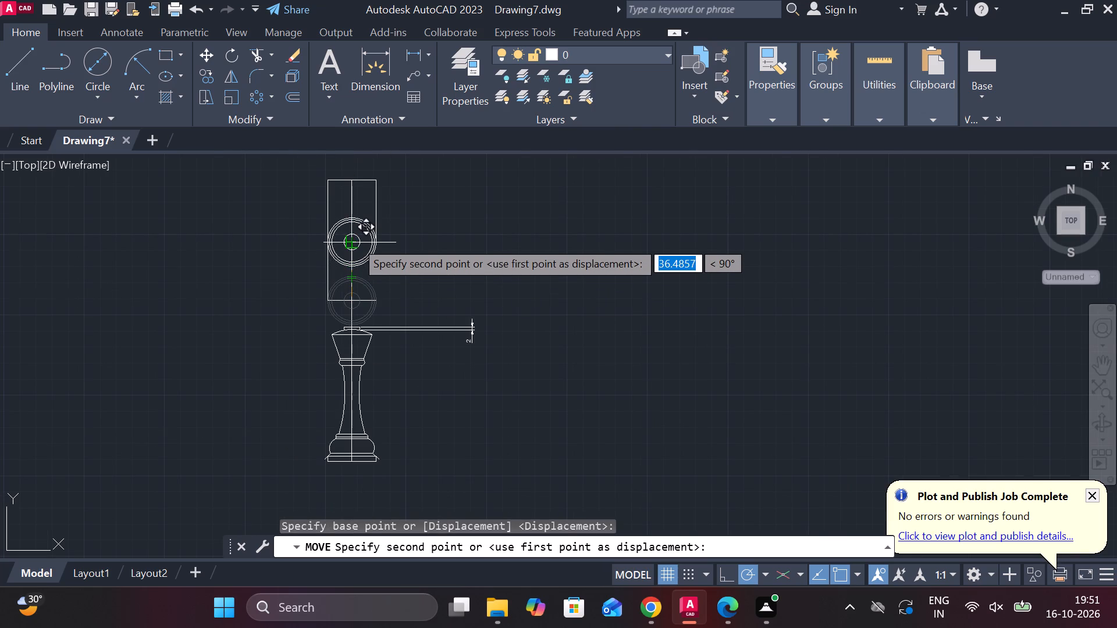
pyautogui.scroll(4, 355, 240)
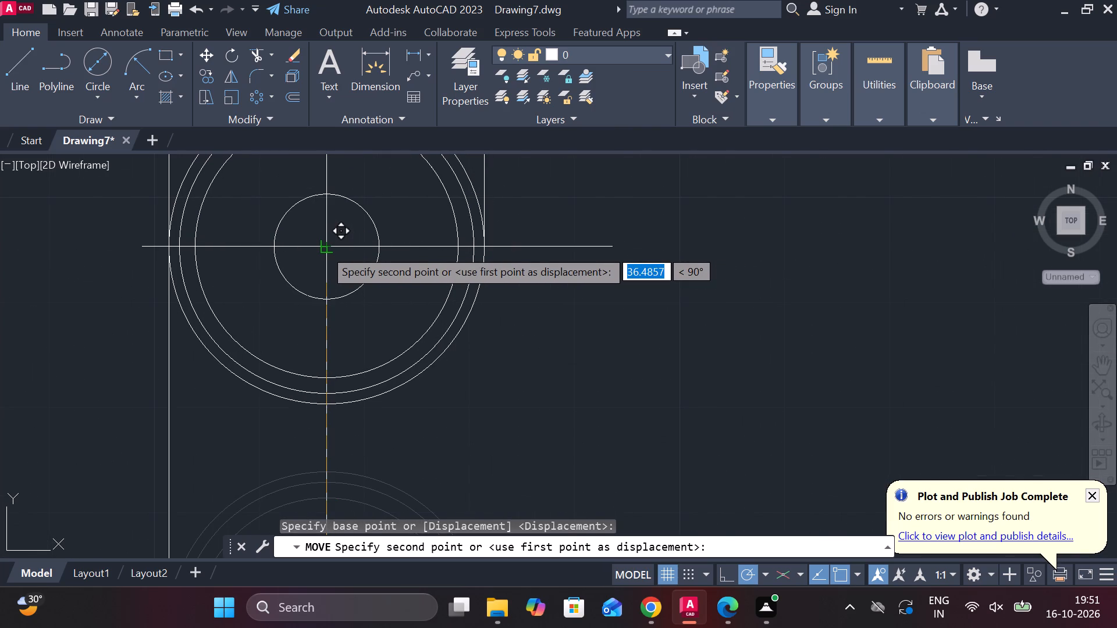
pyautogui.click(323, 248)
# Erase the leftover horizontal lines at the circles' former centre and the rectangular outline's two sides and top edge.
pyautogui.scroll(-3, 371, 332)
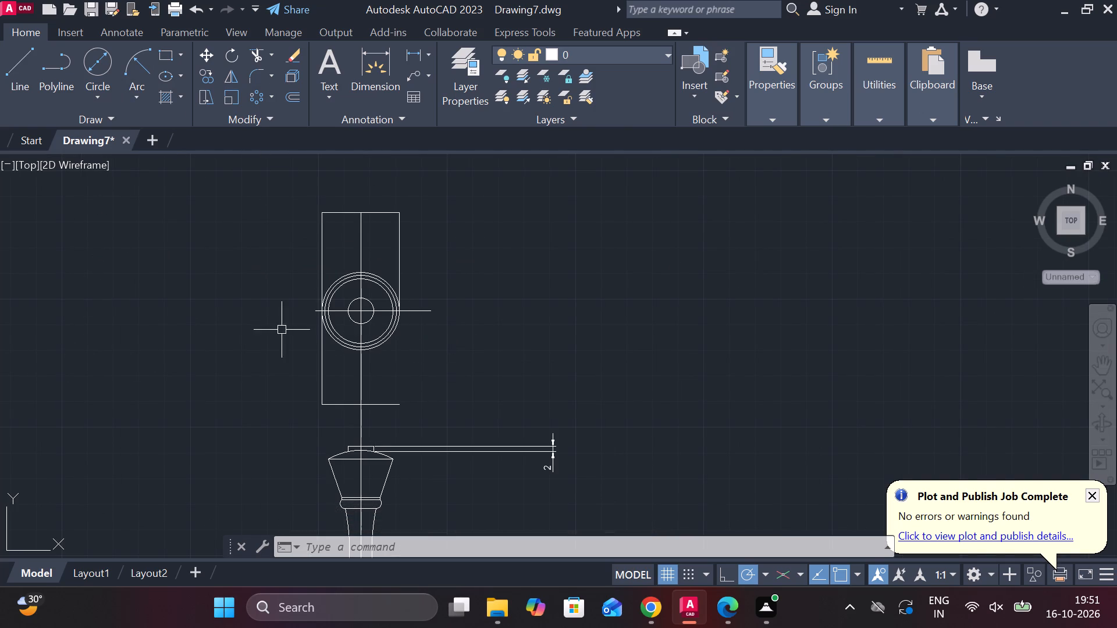
pyautogui.click(340, 406)
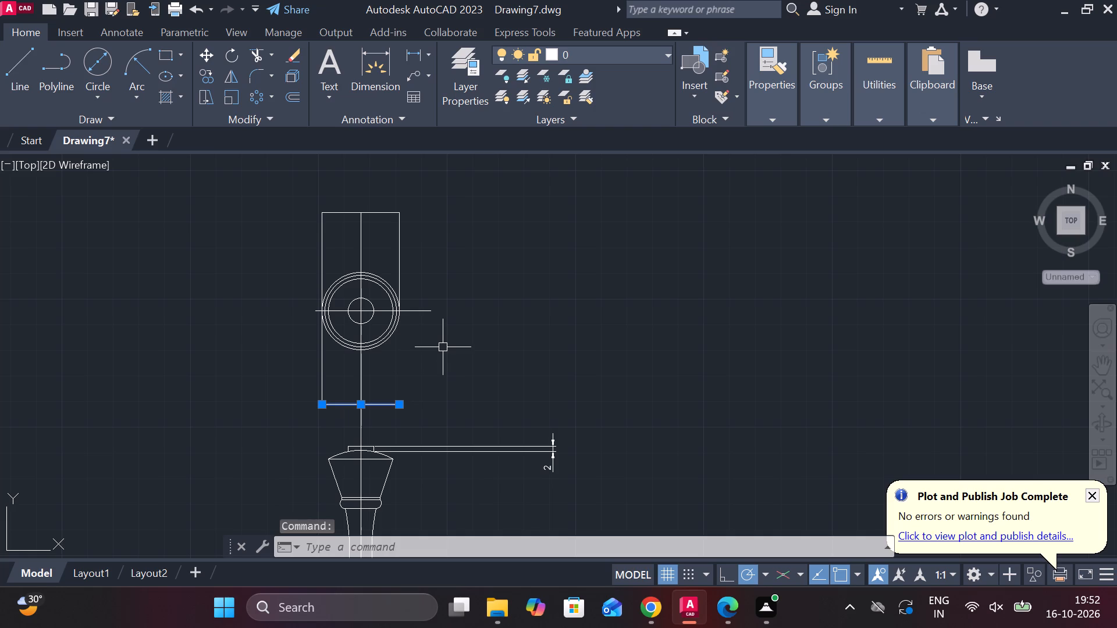
pyautogui.press('Delete')
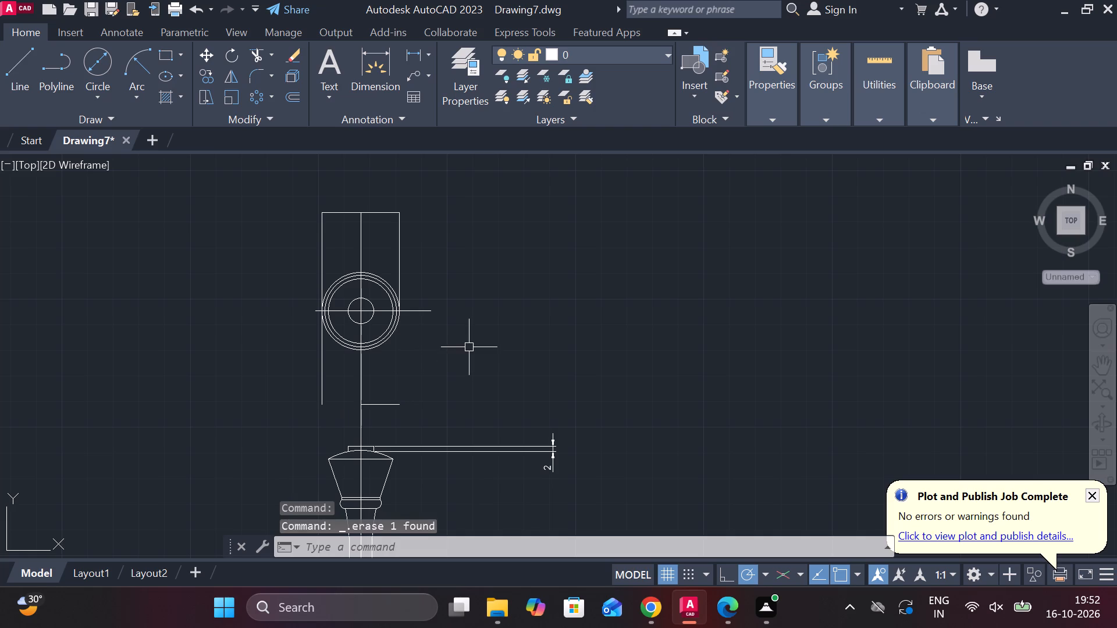
pyautogui.click(382, 405)
pyautogui.press('Delete')
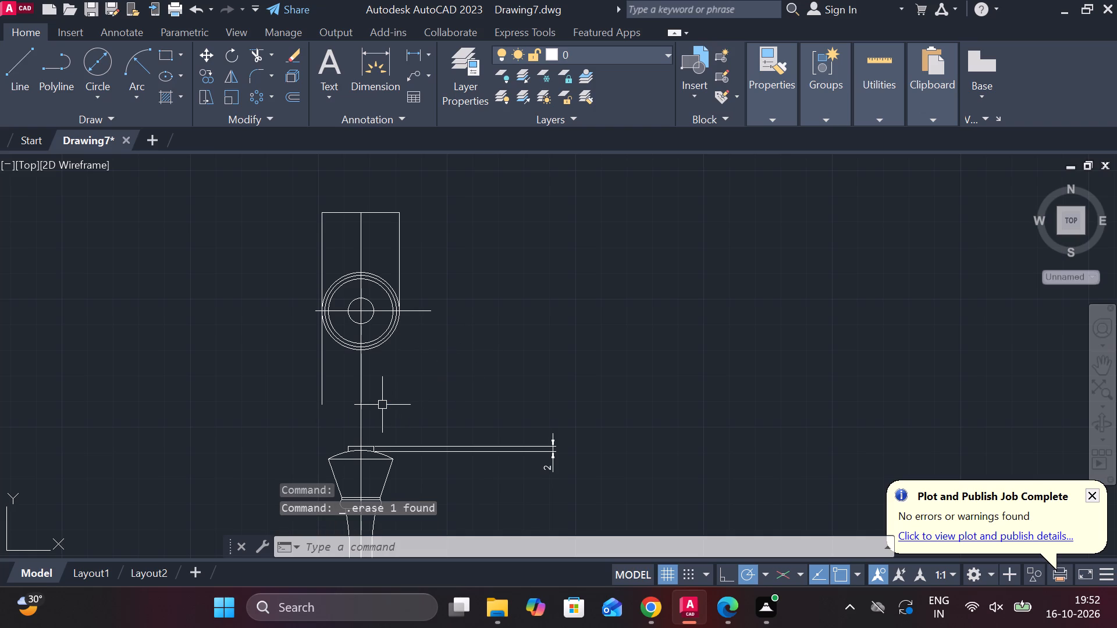
pyautogui.click(321, 364)
pyautogui.press('Delete')
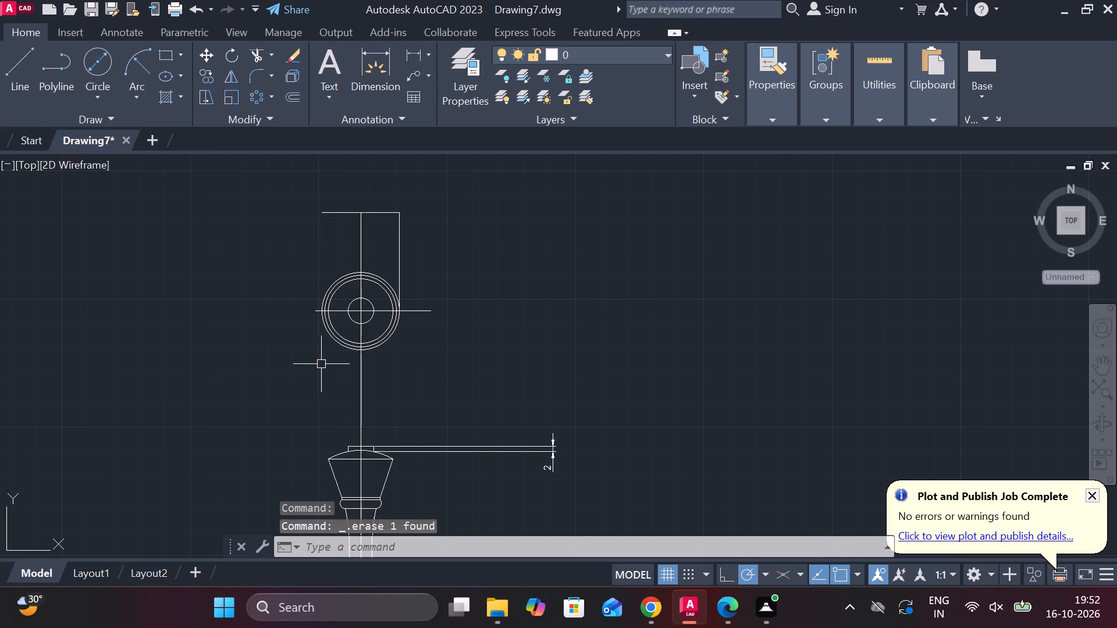
pyautogui.click(335, 213)
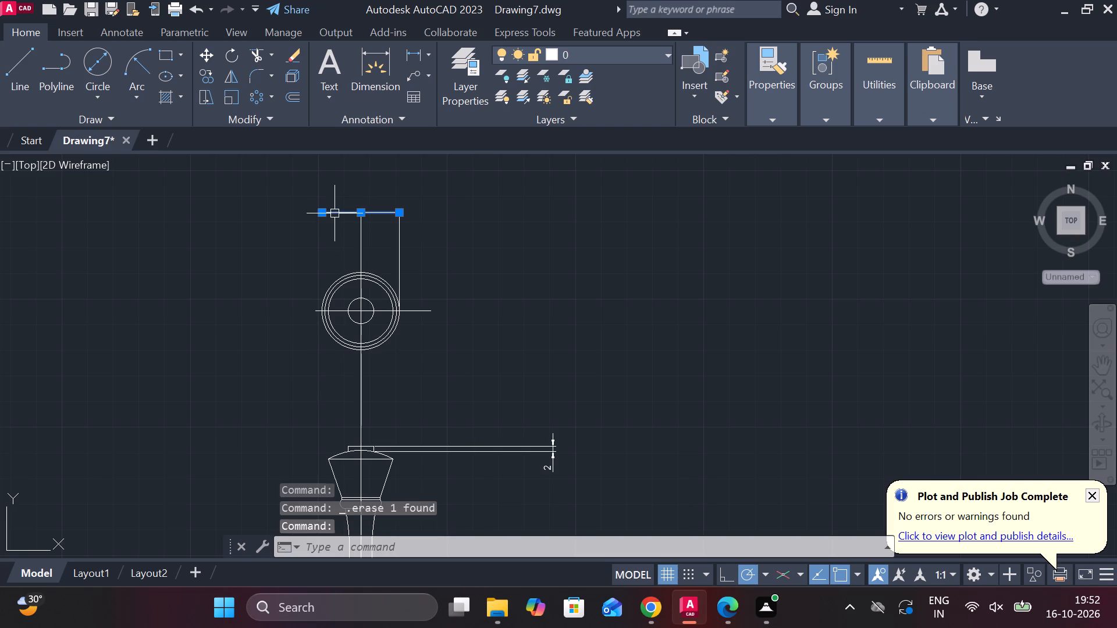
pyautogui.press('Delete')
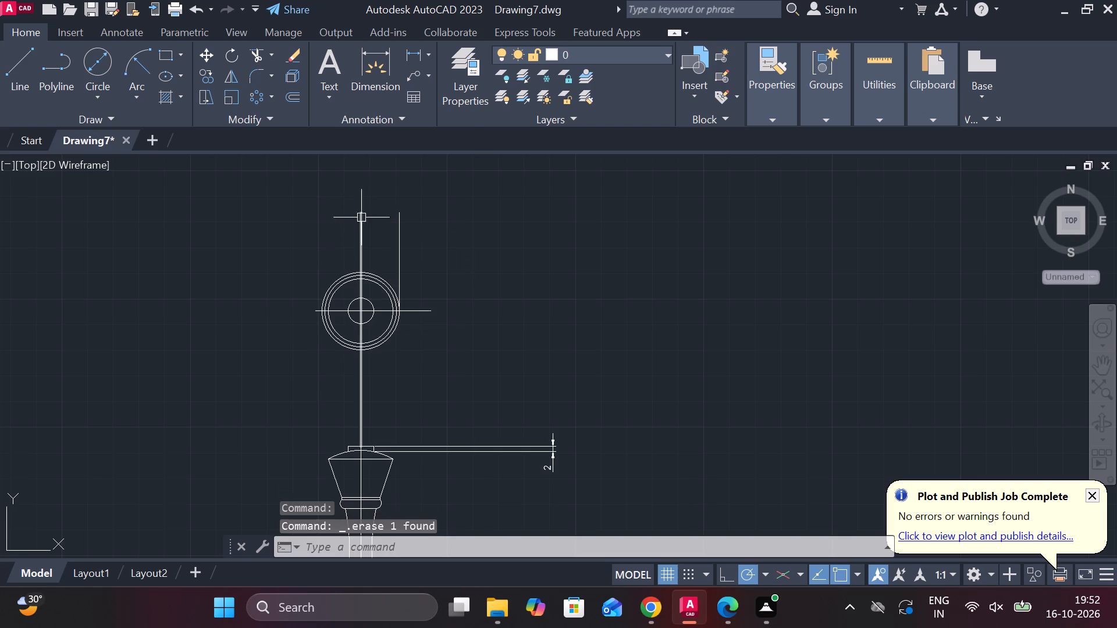
pyautogui.click(397, 240)
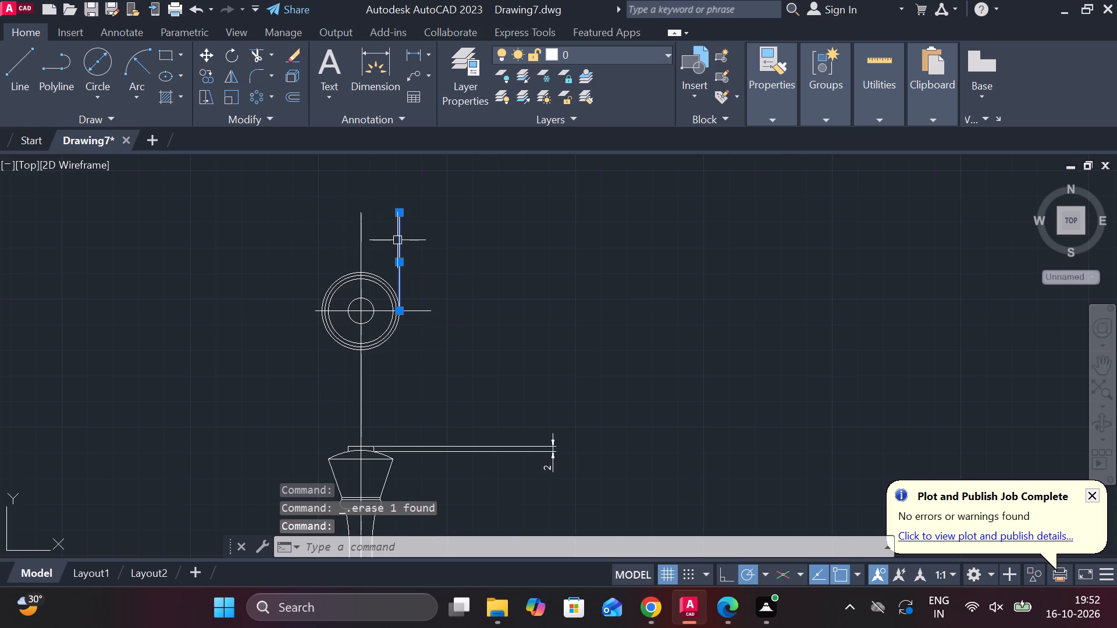
pyautogui.press('Delete')
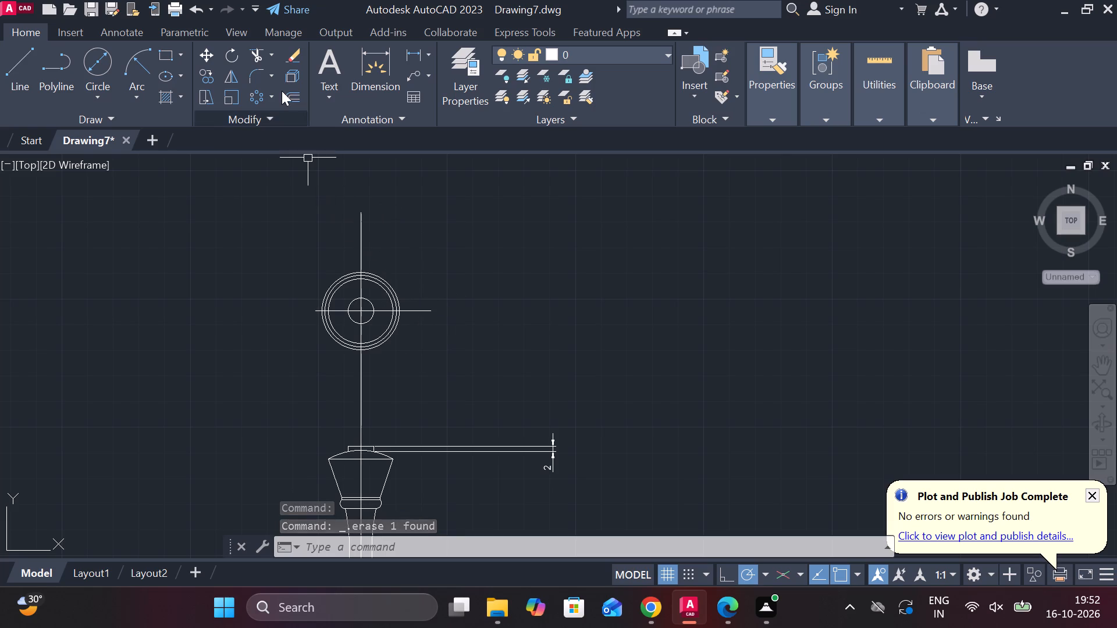
# Trim the horizontal line beyond the outermost circle's right side and the vertical centreline above the circles.
pyautogui.click(258, 55)
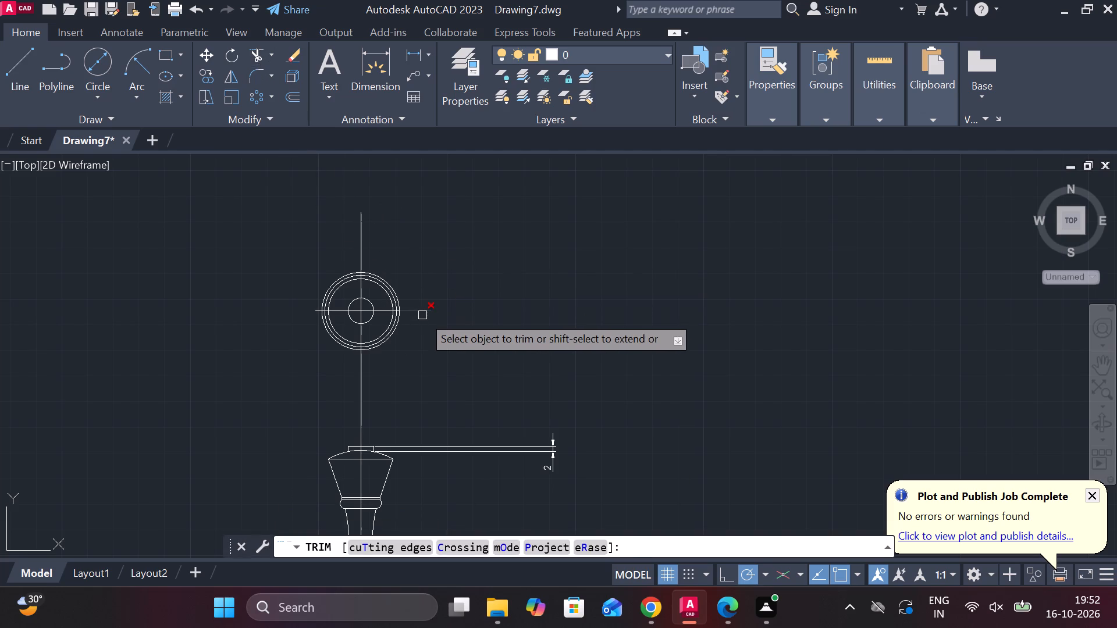
pyautogui.click(422, 315)
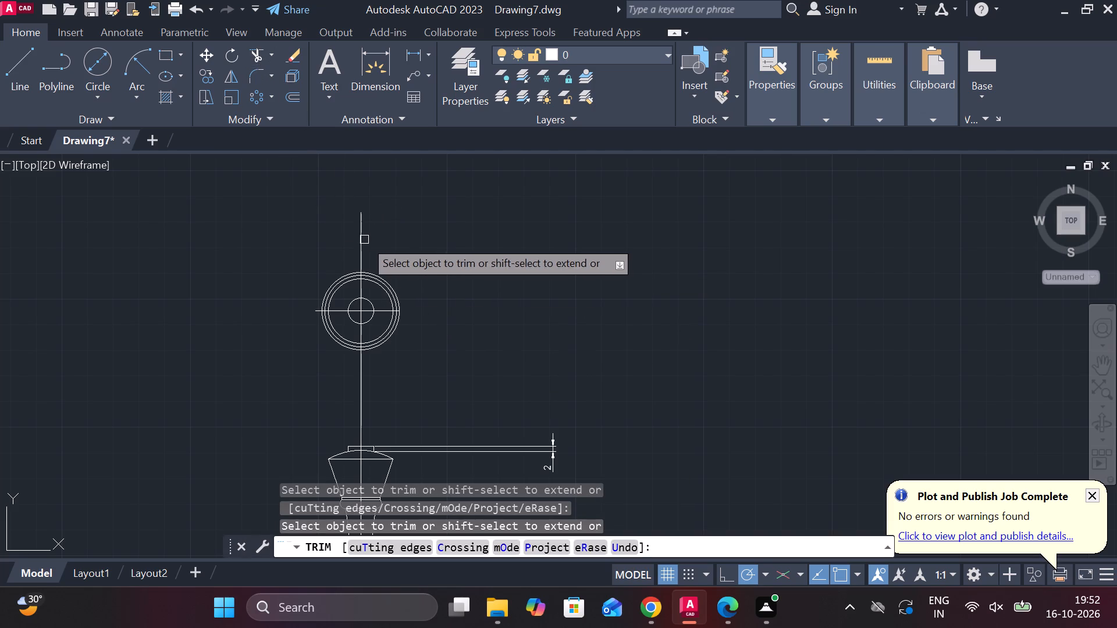
pyautogui.click(357, 238)
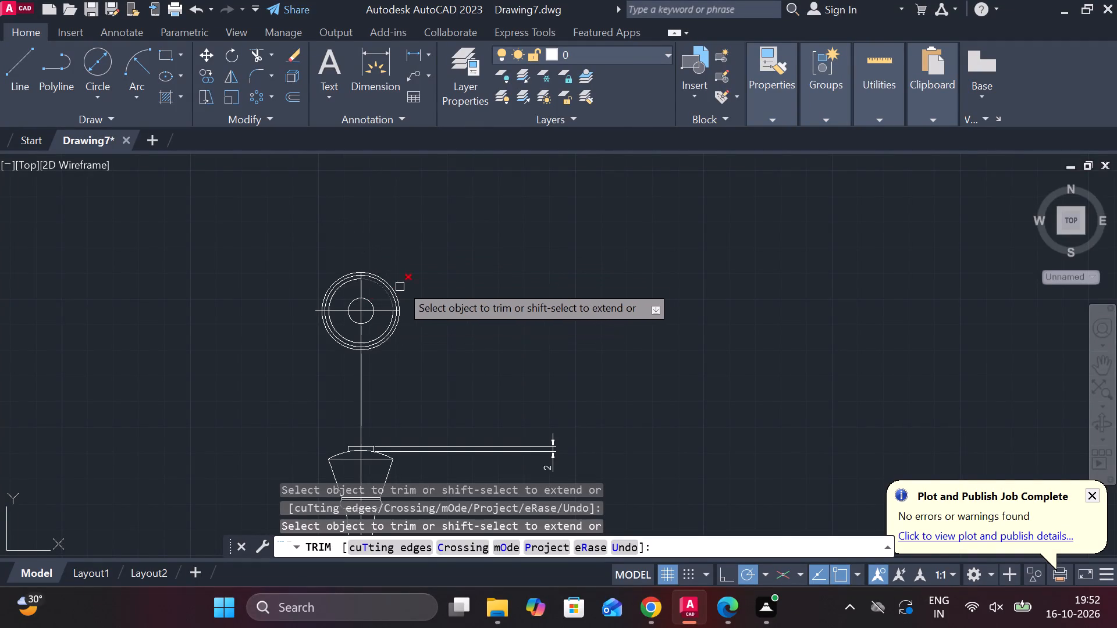
pyautogui.scroll(2, 405, 274)
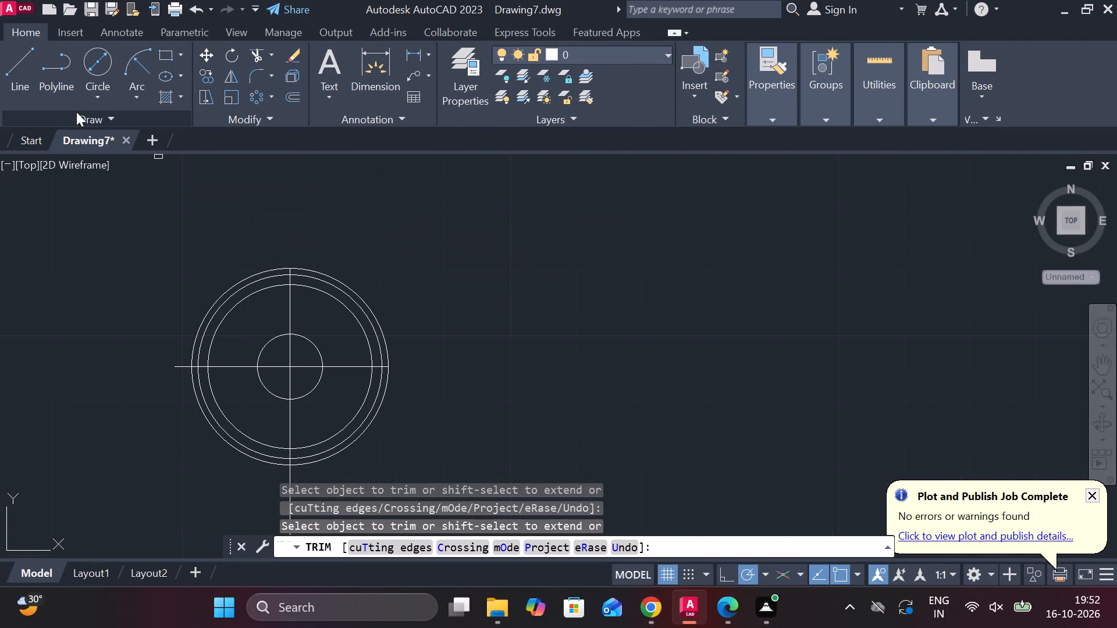
pyautogui.press('Escape')
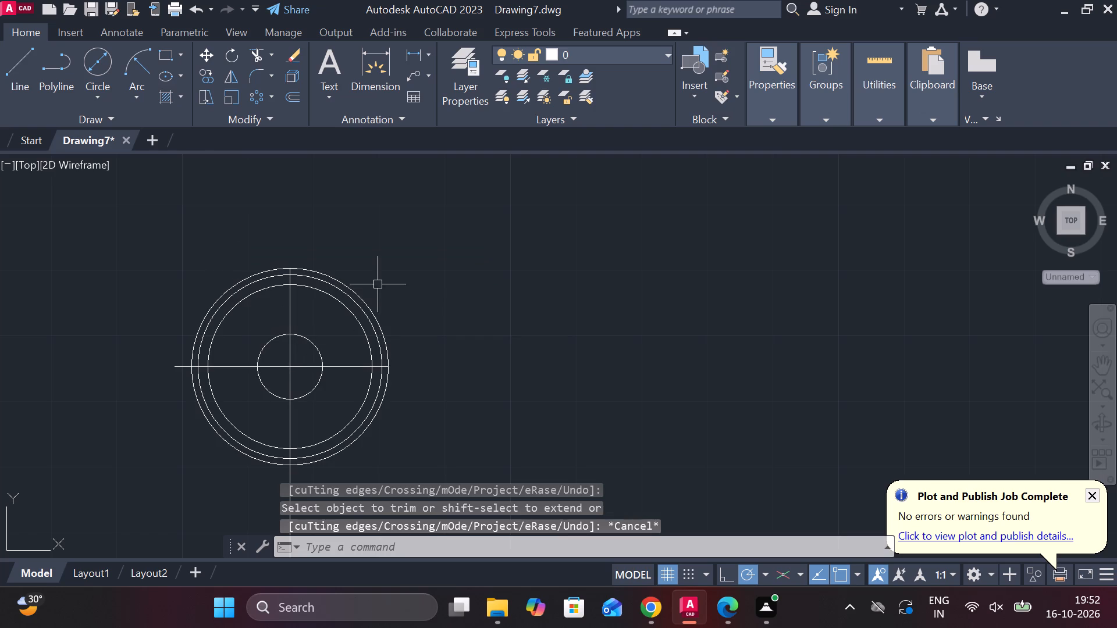
# Move the four concentric circles straight down the centreline, placing their centre at the bottom quadrant of the second-smallest circle.
pyautogui.click(365, 297)
pyautogui.click(361, 305)
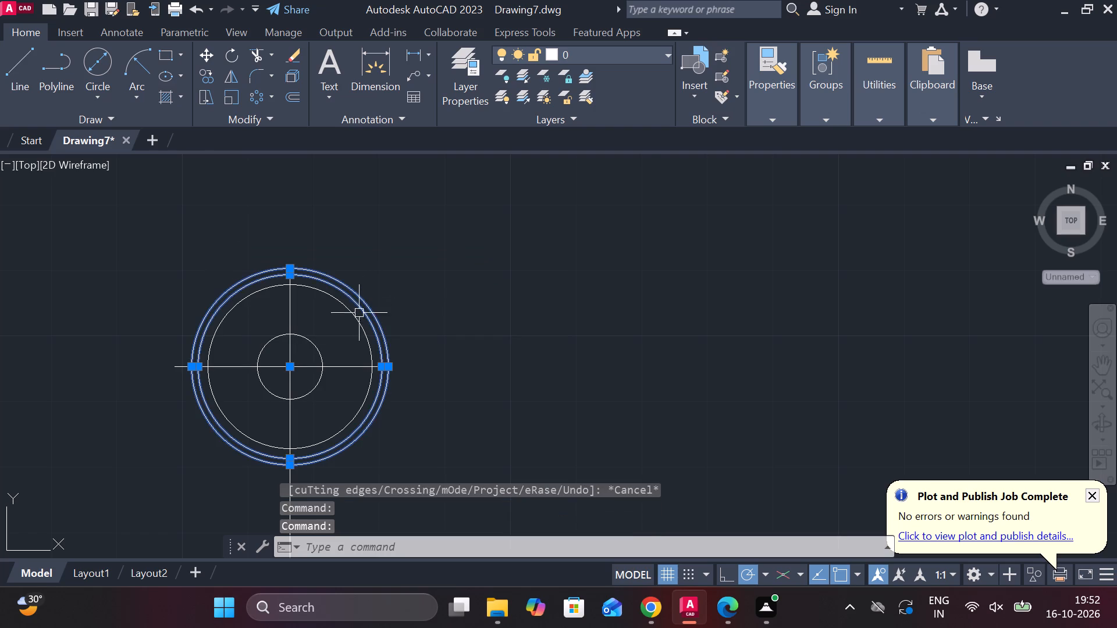
pyautogui.click(359, 324)
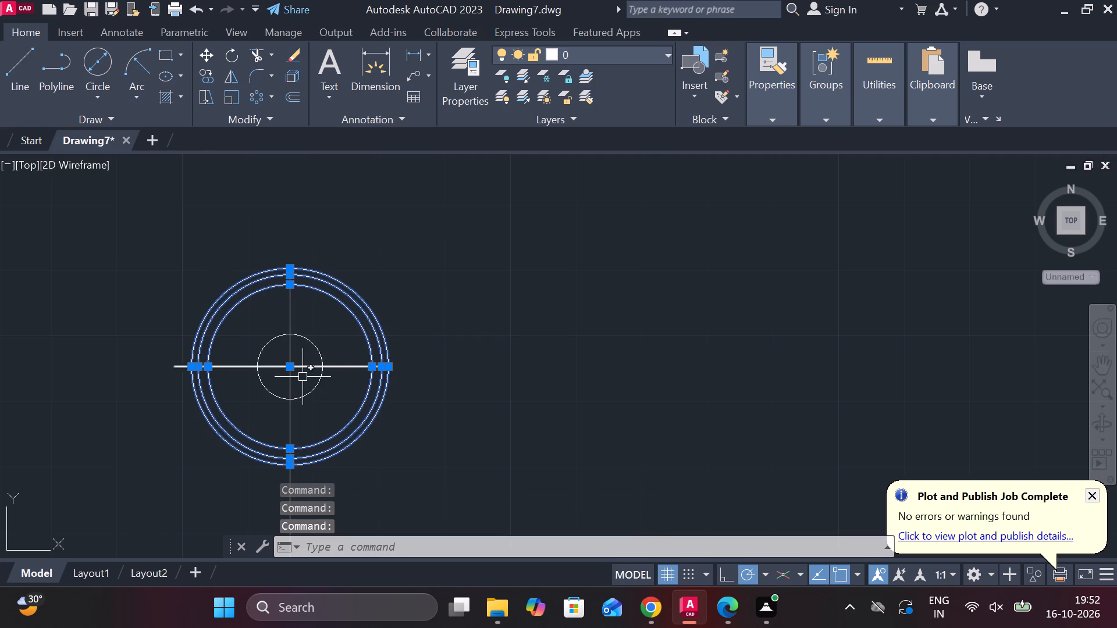
pyautogui.click(321, 356)
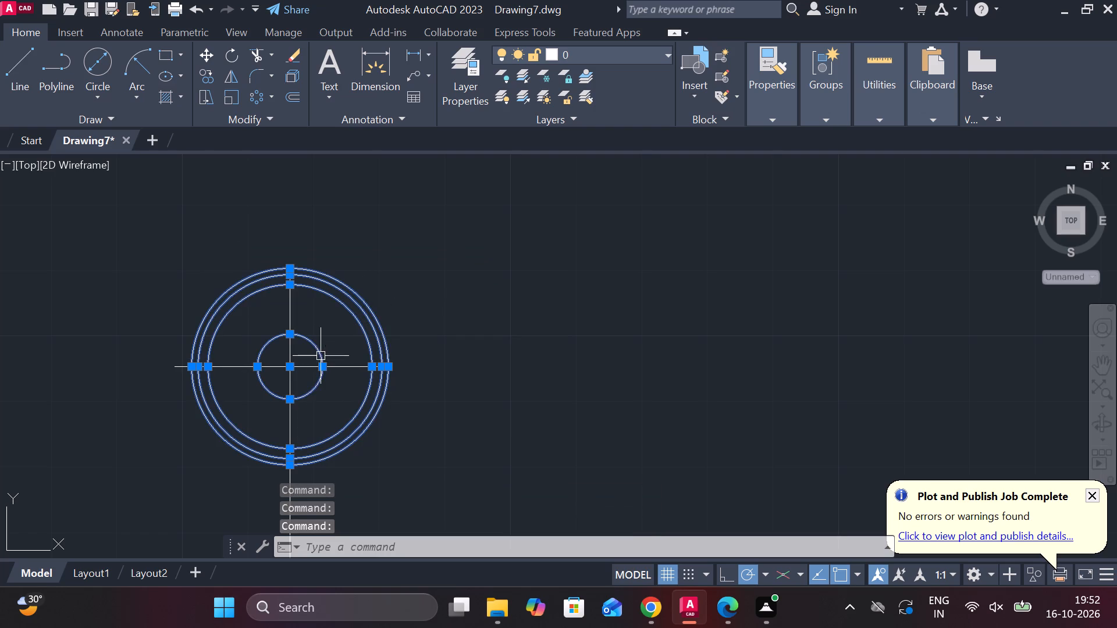
pyautogui.click(288, 370)
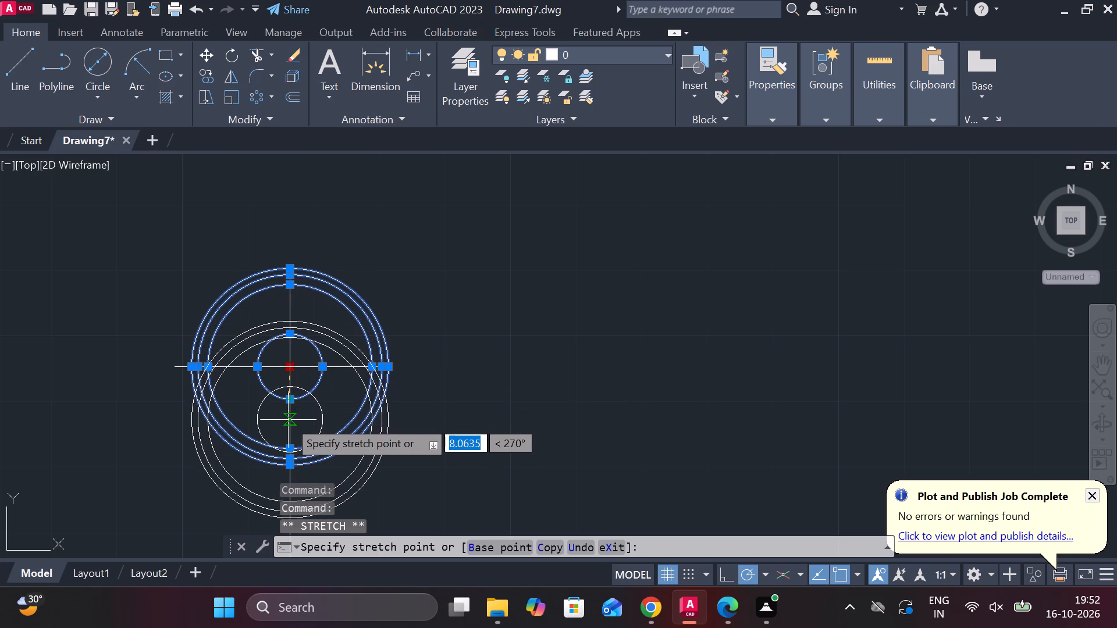
pyautogui.scroll(2, 288, 420)
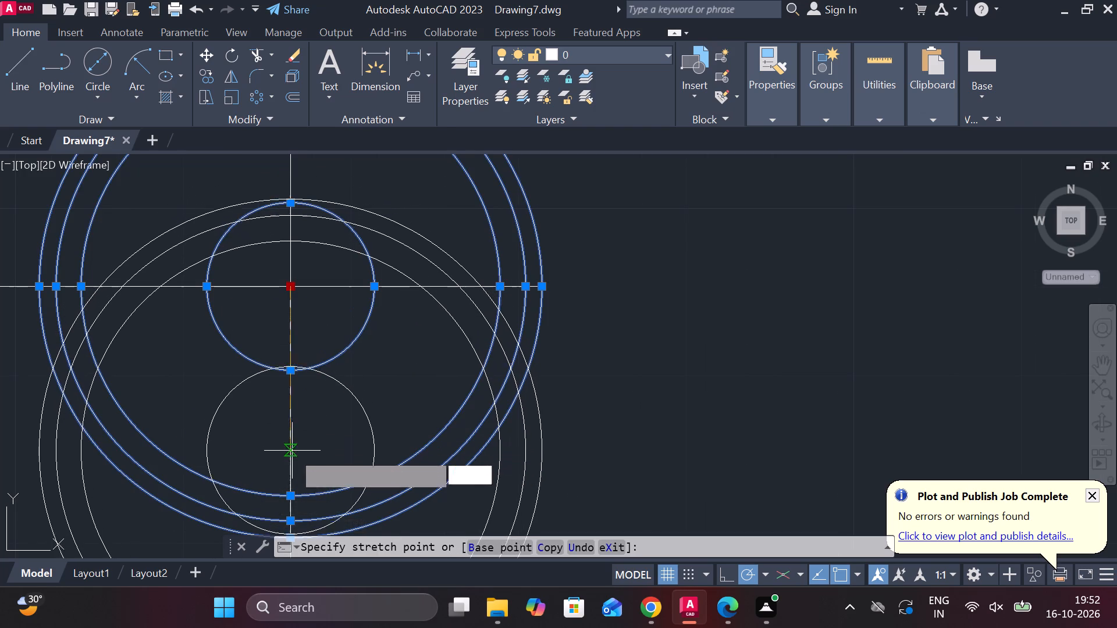
pyautogui.click(292, 495)
pyautogui.scroll(-4, 292, 495)
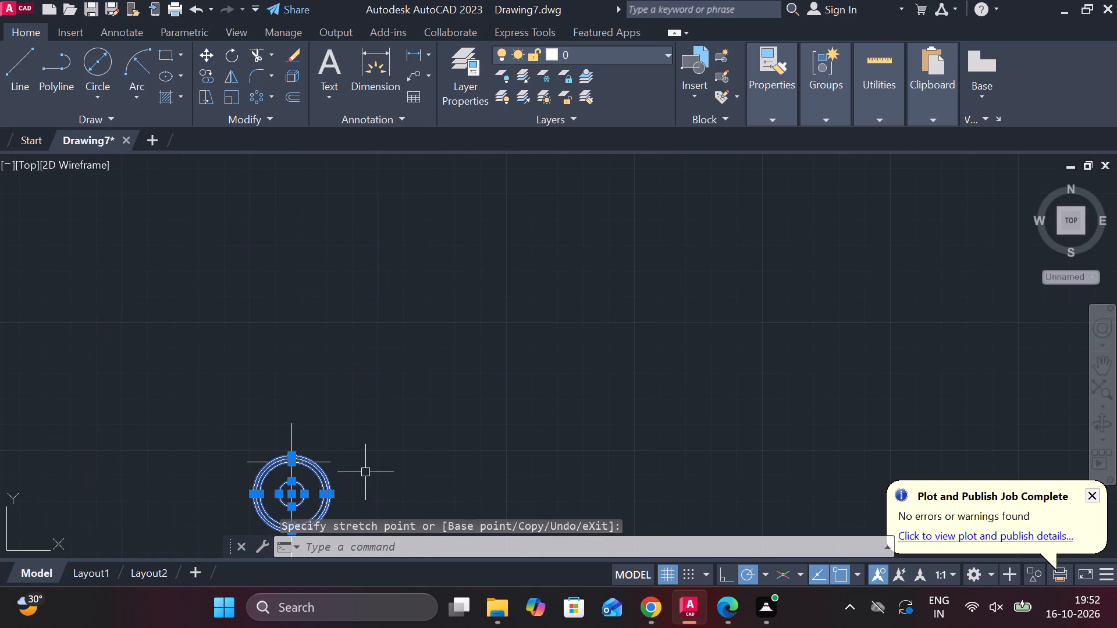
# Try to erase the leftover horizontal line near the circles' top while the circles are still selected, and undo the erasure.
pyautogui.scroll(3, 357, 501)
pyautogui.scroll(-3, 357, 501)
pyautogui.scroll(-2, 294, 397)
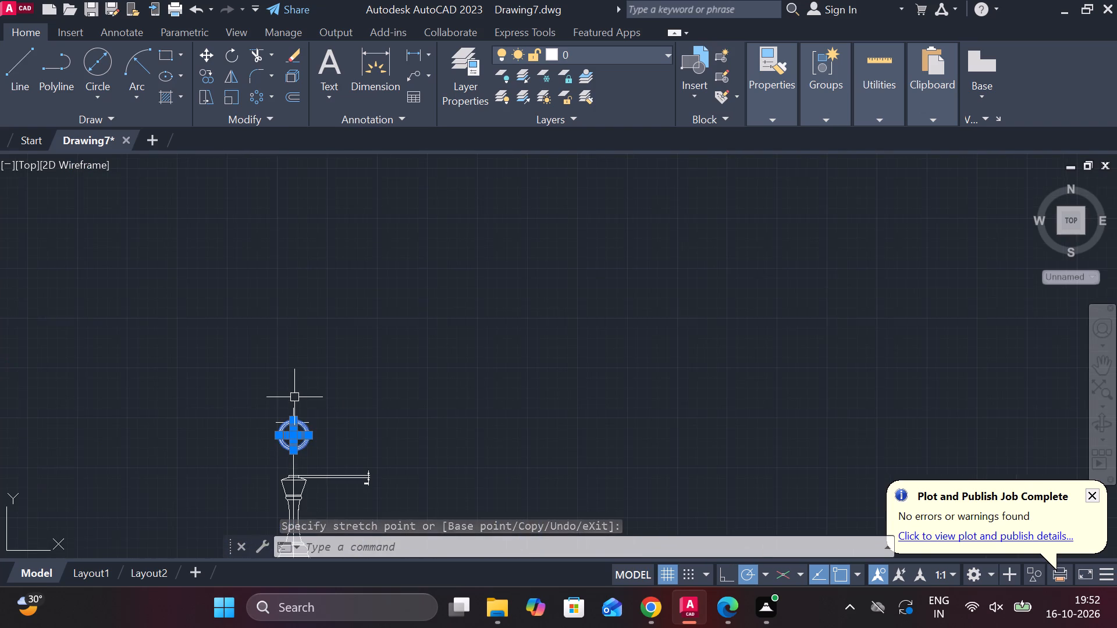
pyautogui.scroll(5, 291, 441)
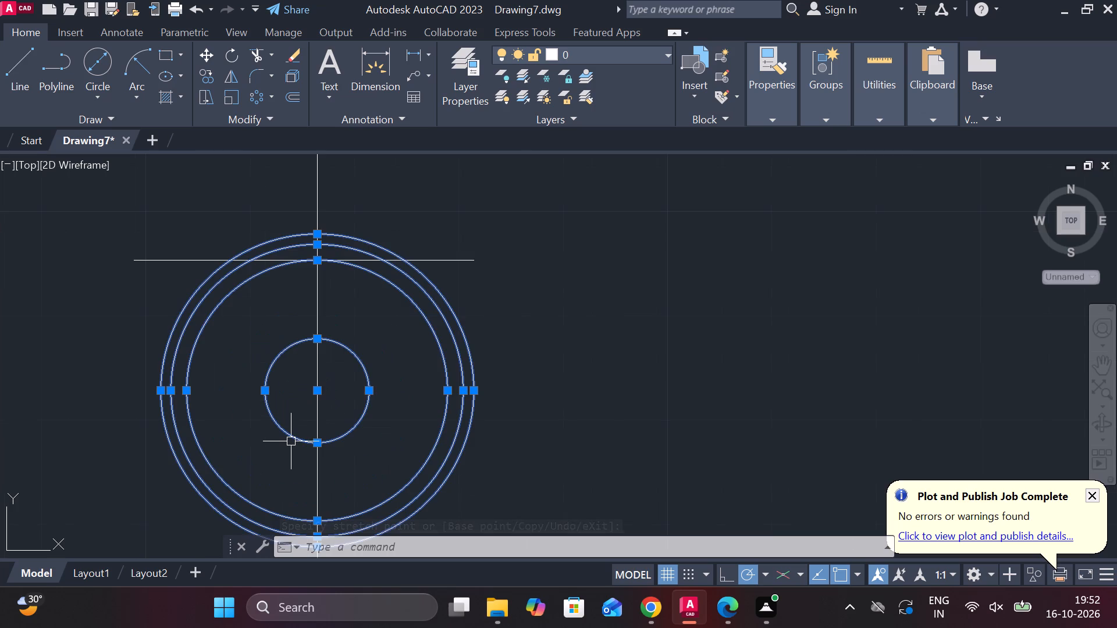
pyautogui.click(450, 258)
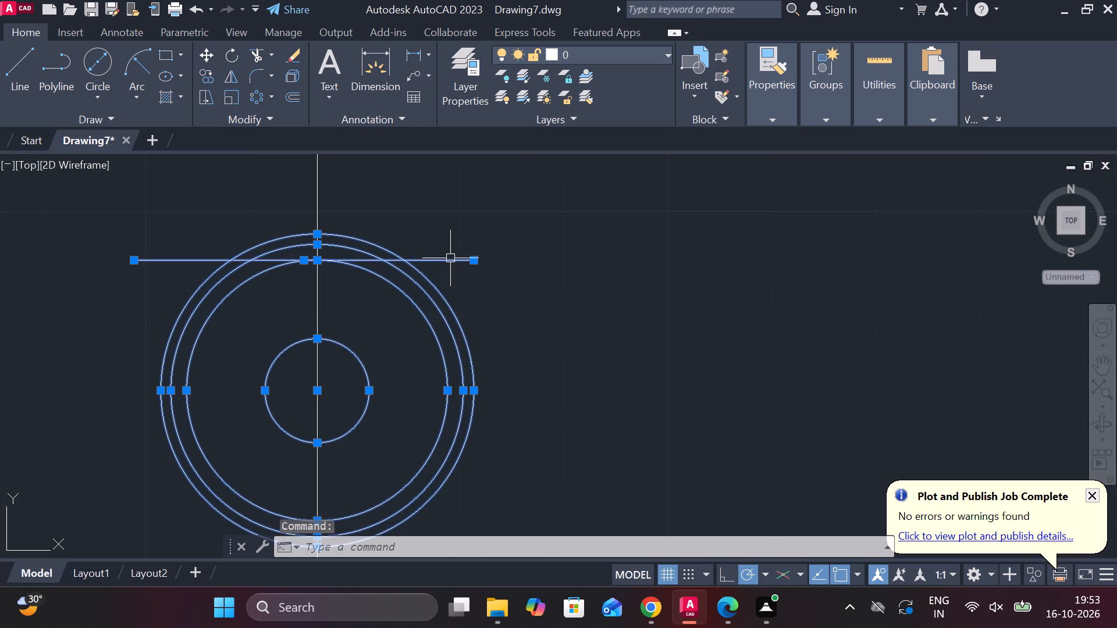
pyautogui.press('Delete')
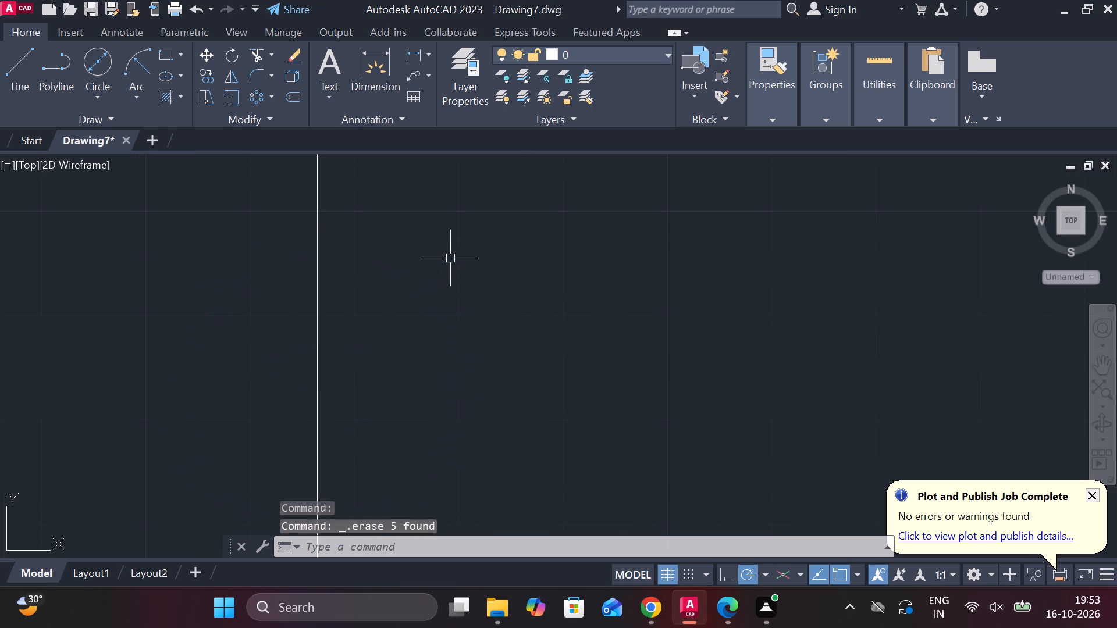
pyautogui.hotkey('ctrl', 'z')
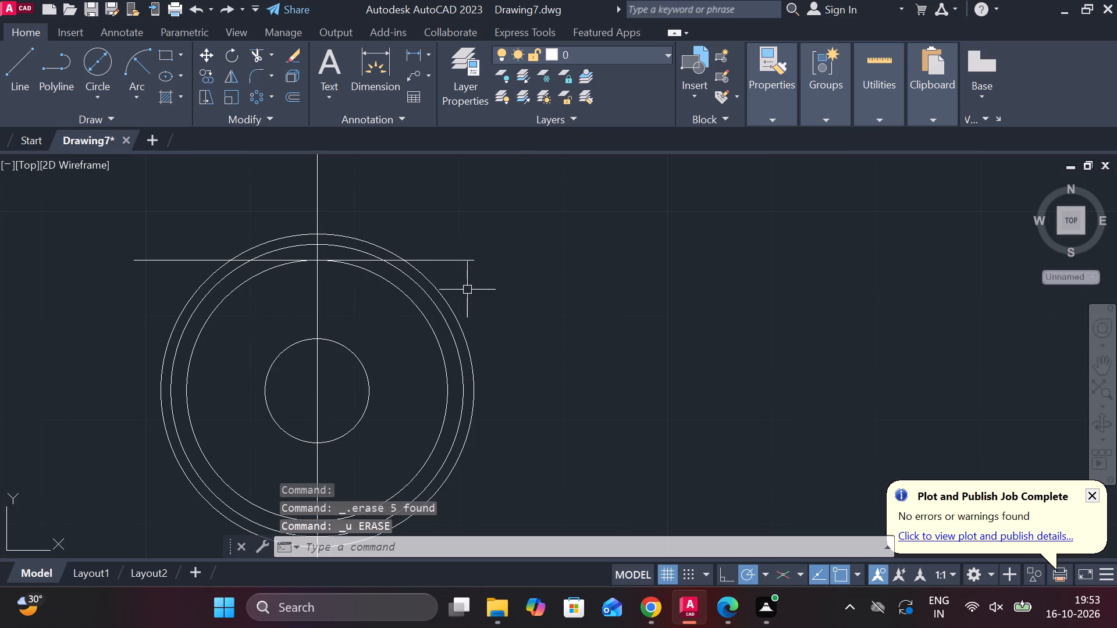
# Erase only the leftover horizontal line crossing the upper part of the circles.
pyautogui.click(453, 259)
pyautogui.press('Delete')
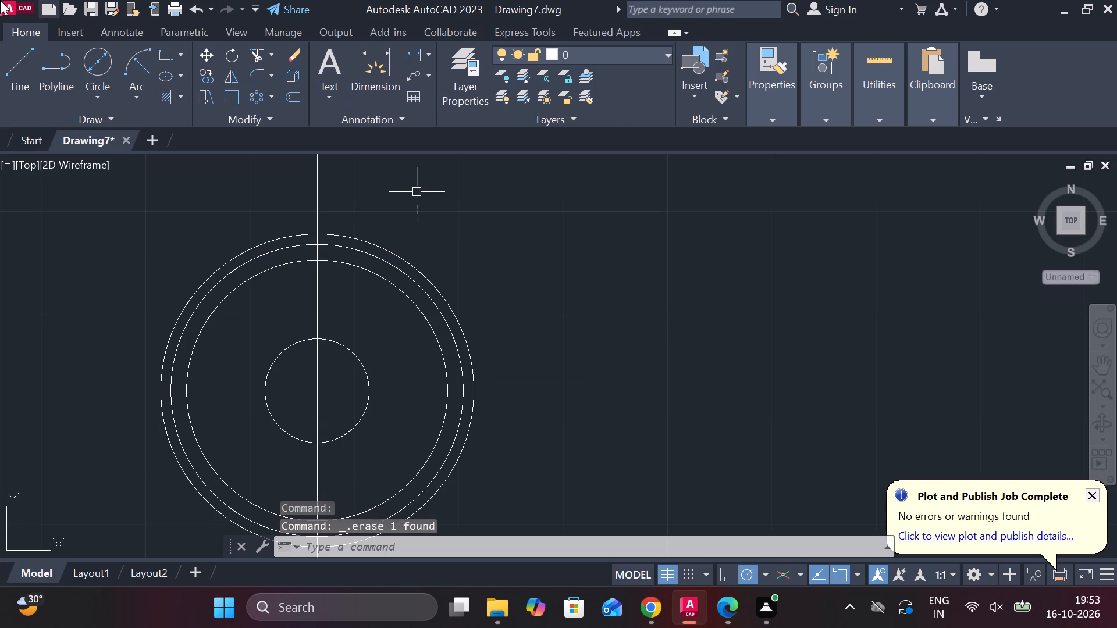
# Draw a horizontal centre line through the circles' centre, extending past the outermost circle on both sides.
pyautogui.click(31, 77)
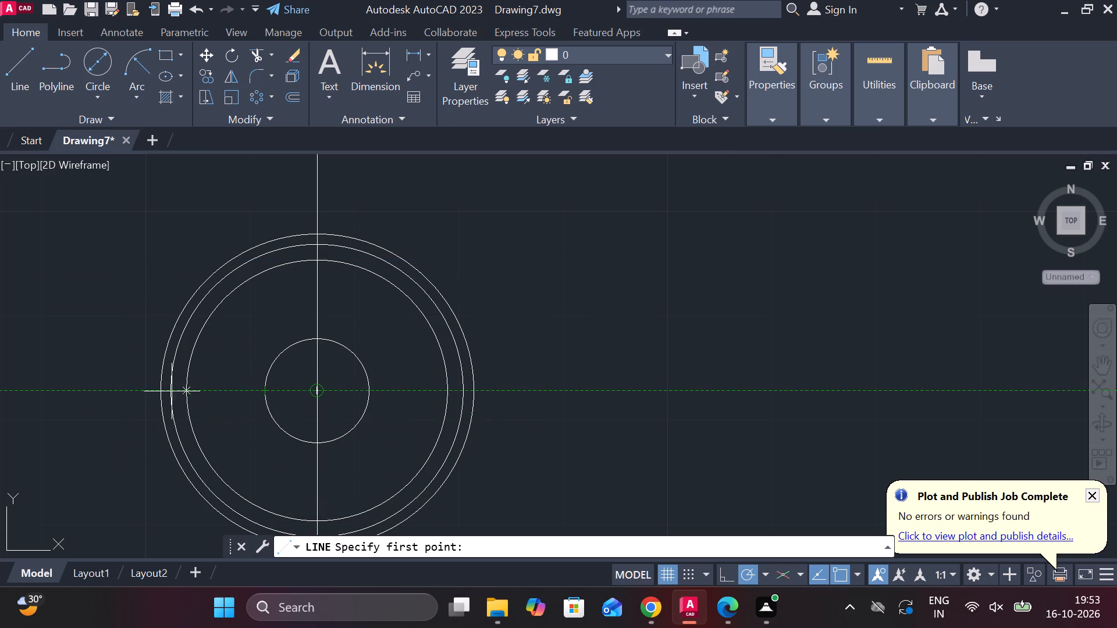
pyautogui.click(107, 391)
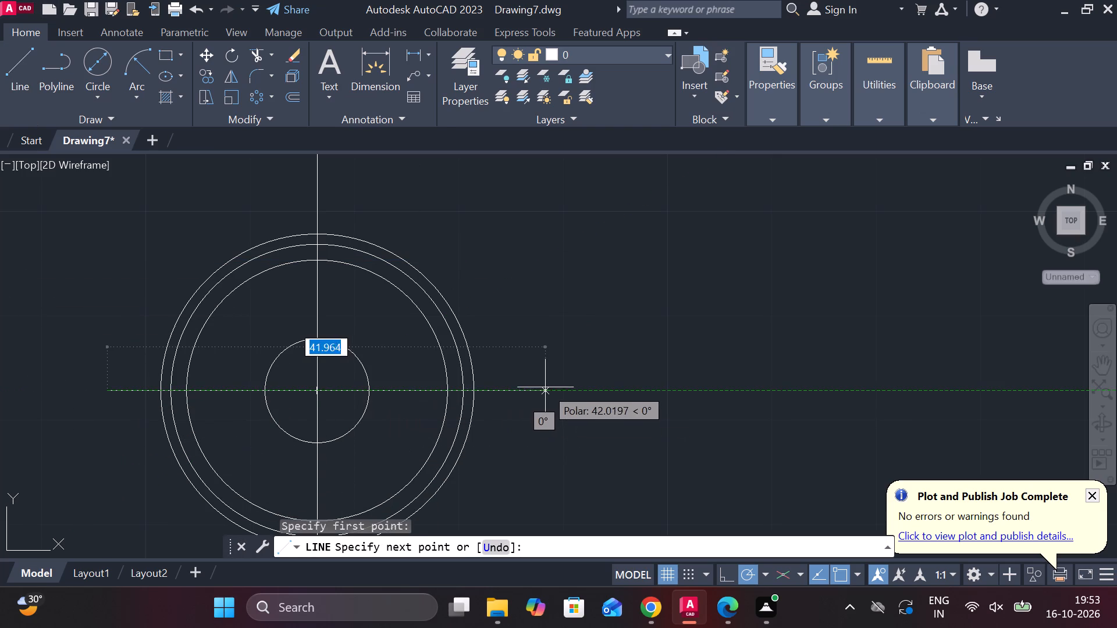
pyautogui.click(515, 393)
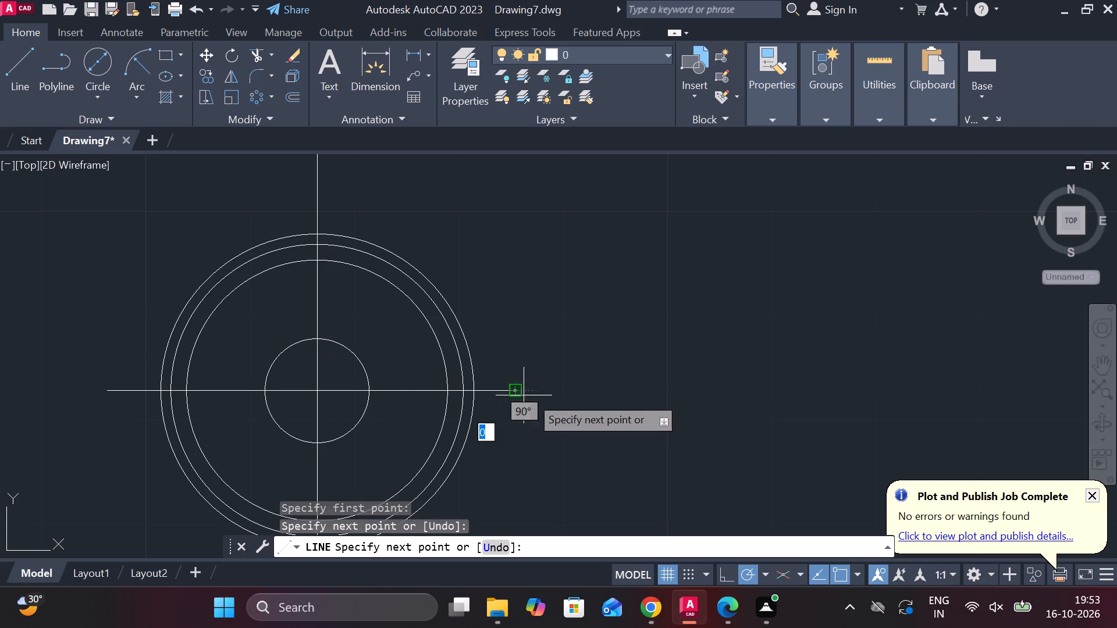
pyautogui.scroll(-2, 542, 325)
pyautogui.scroll(2, 546, 478)
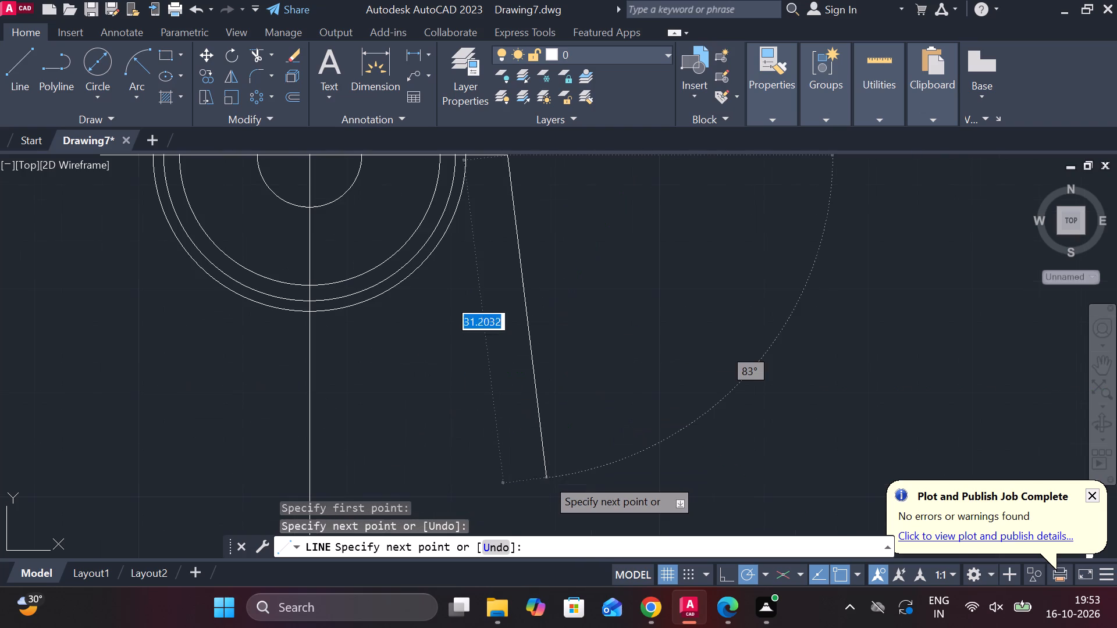
pyautogui.scroll(-2, 546, 478)
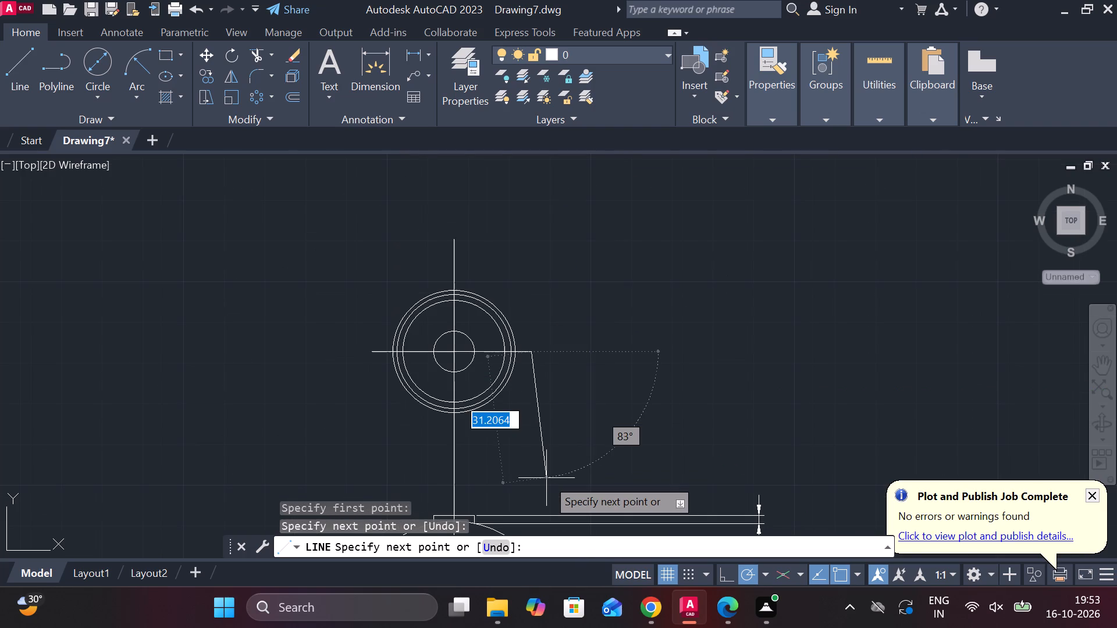
pyautogui.press('Escape')
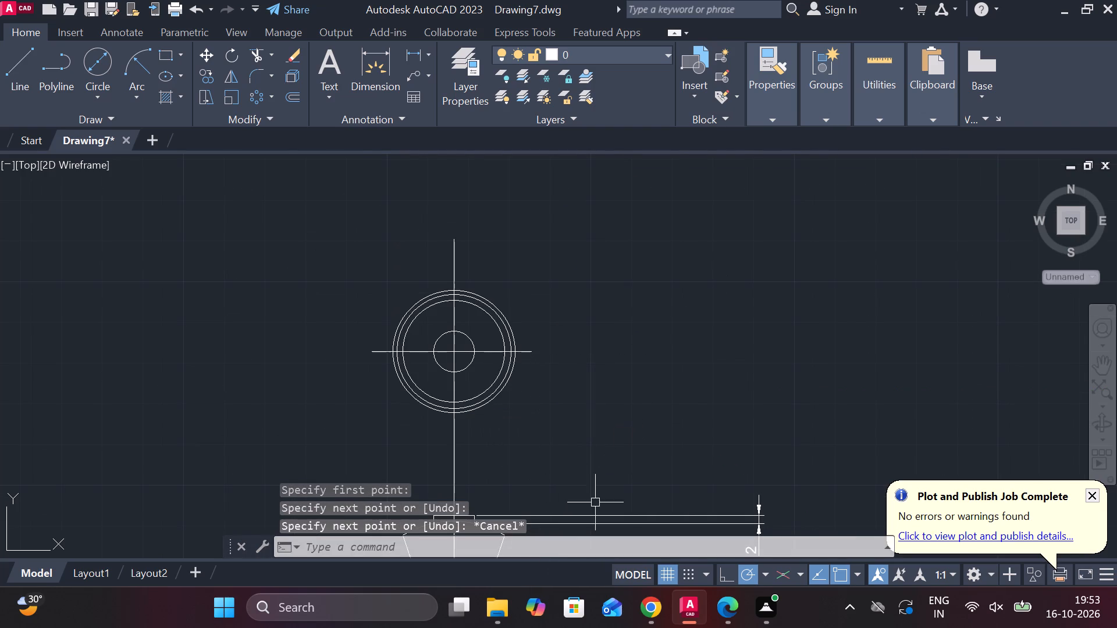
# Delete the height dimension 2 beside the small rectangular cap on top of the profile.
pyautogui.scroll(-2, 610, 422)
pyautogui.scroll(2, 613, 516)
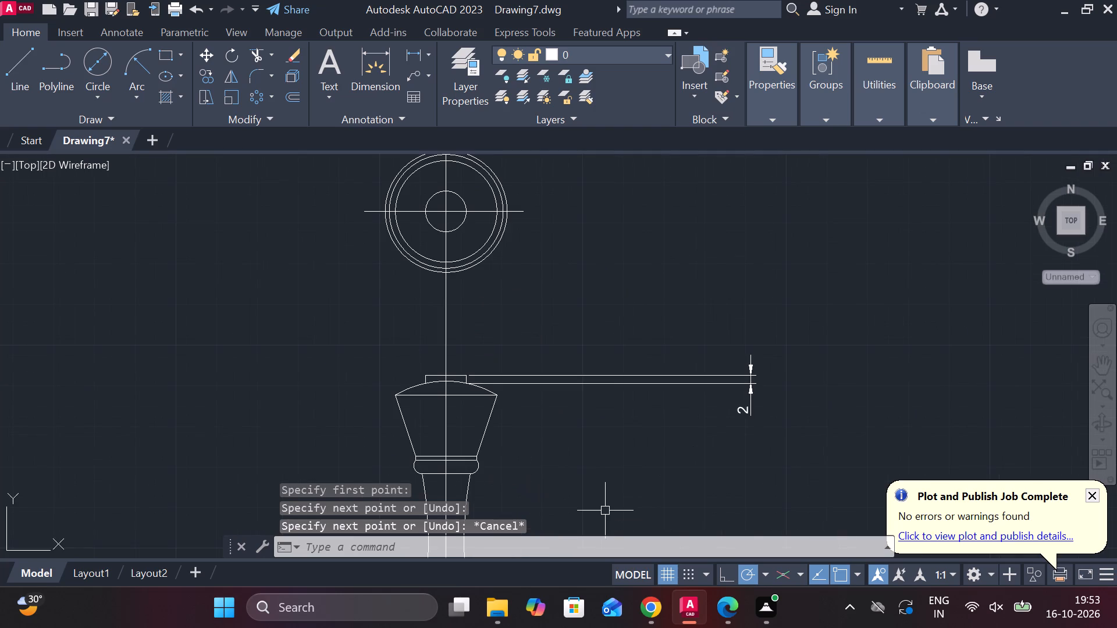
pyautogui.scroll(1, 605, 511)
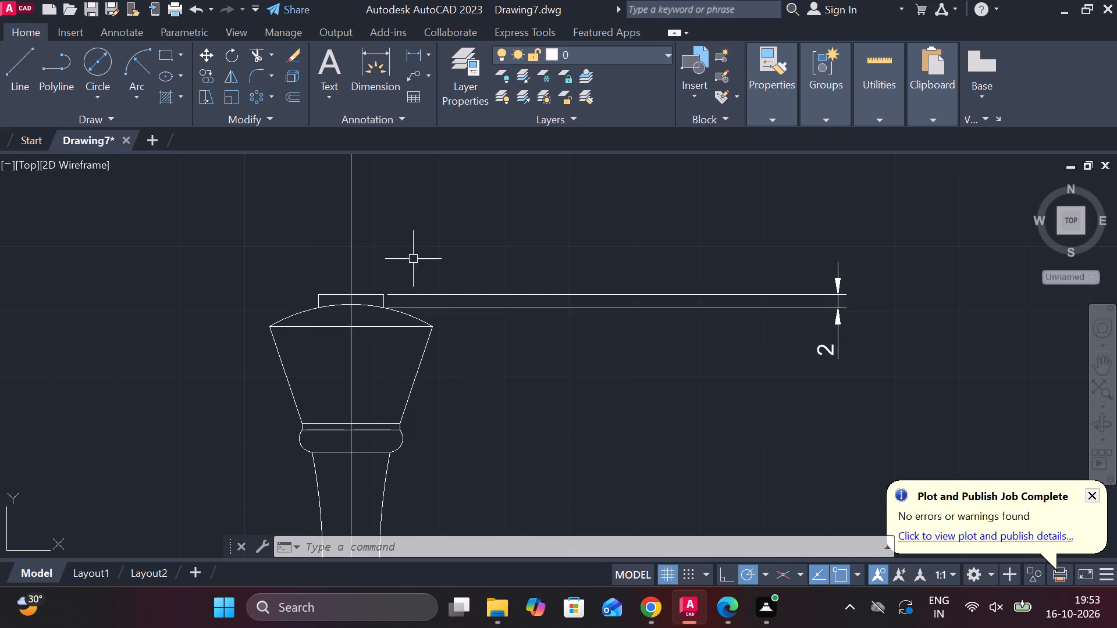
pyautogui.click(458, 308)
pyautogui.press('Delete')
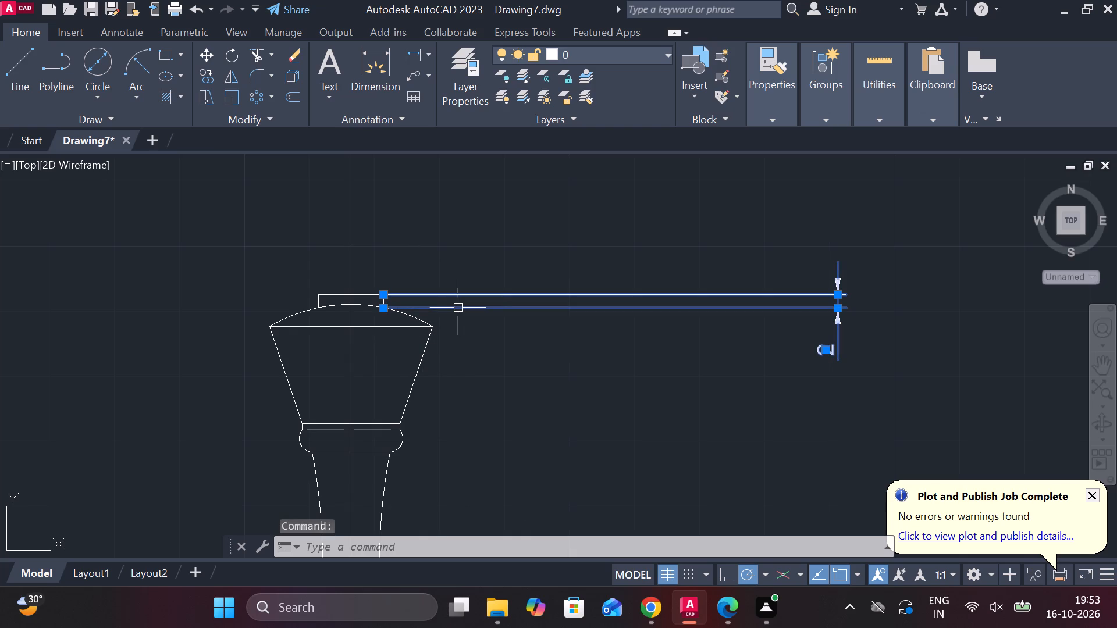
# Erase the small cap's top edge and two short sides together with the dome arc above the flared head.
pyautogui.click(376, 294)
pyautogui.press('Delete')
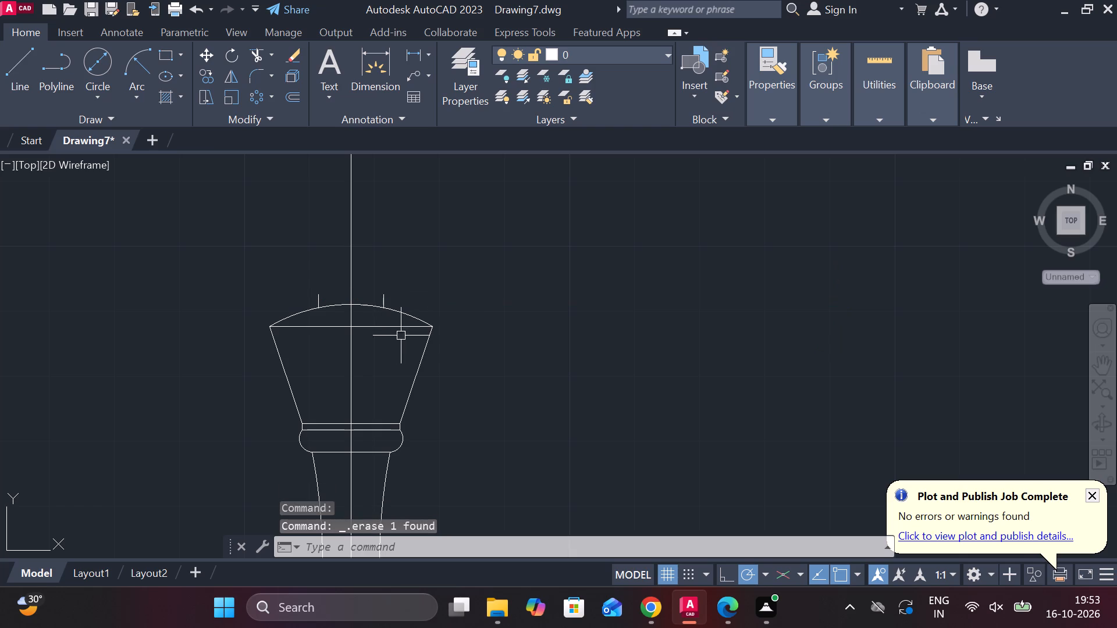
pyautogui.click(386, 296)
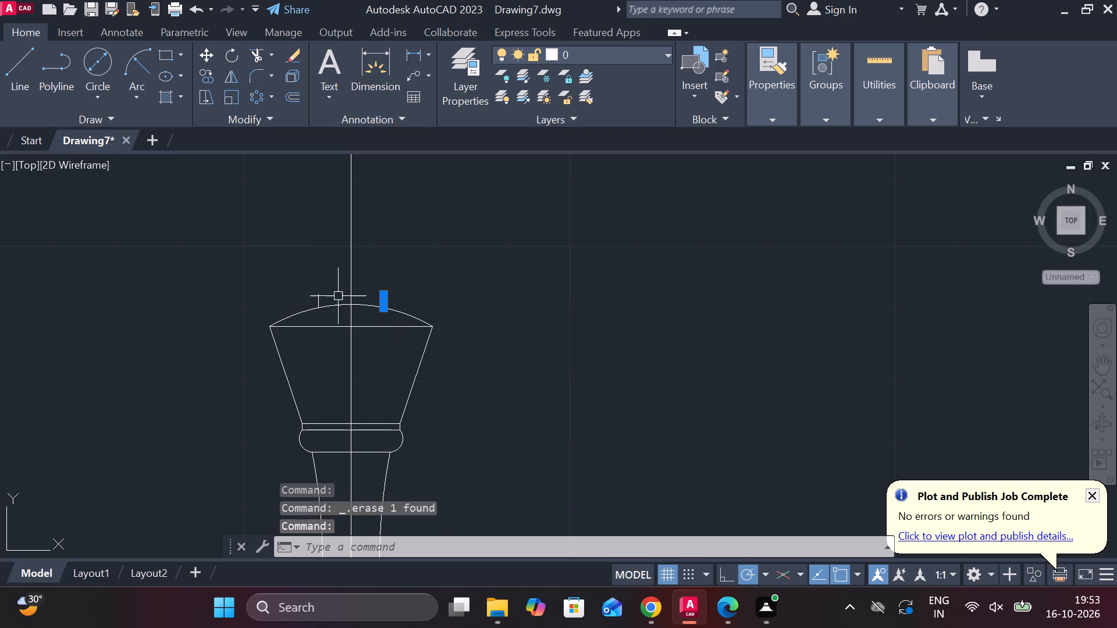
pyautogui.click(318, 298)
pyautogui.click(335, 306)
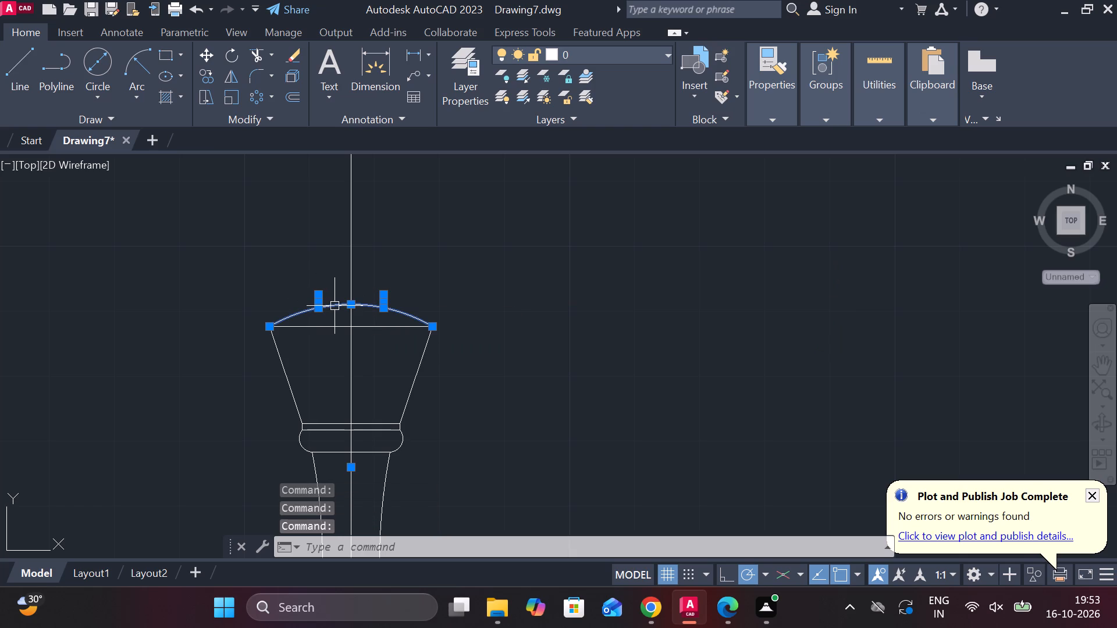
pyautogui.press('Delete')
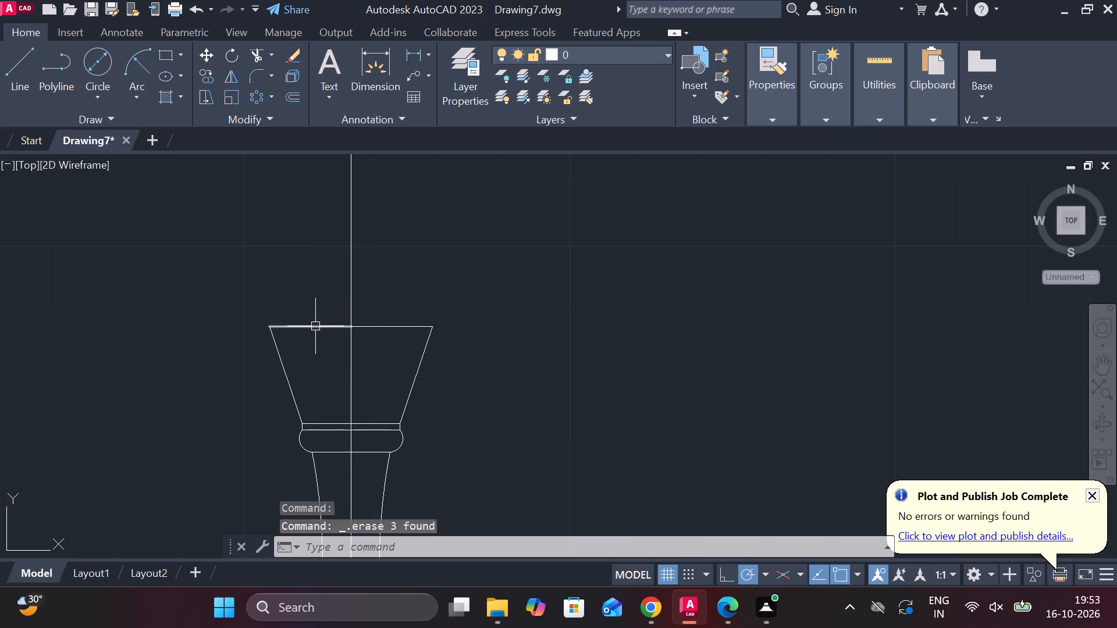
# Copy both halves of the flared head's top edge 1 unit straight up from their midpoint on the centreline.
pyautogui.click(367, 327)
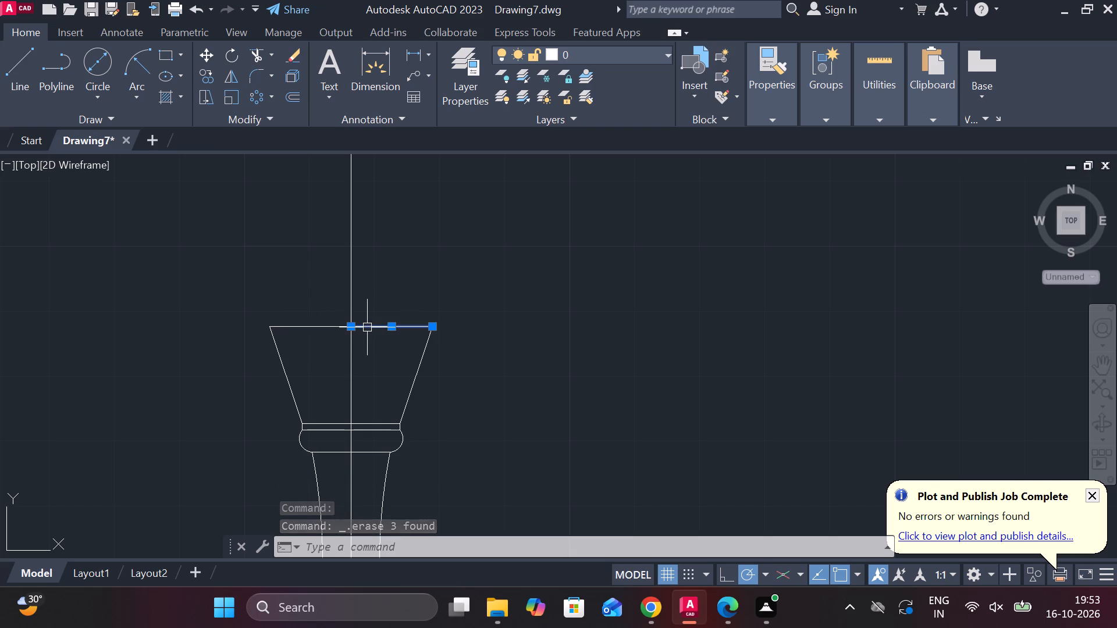
pyautogui.click(329, 329)
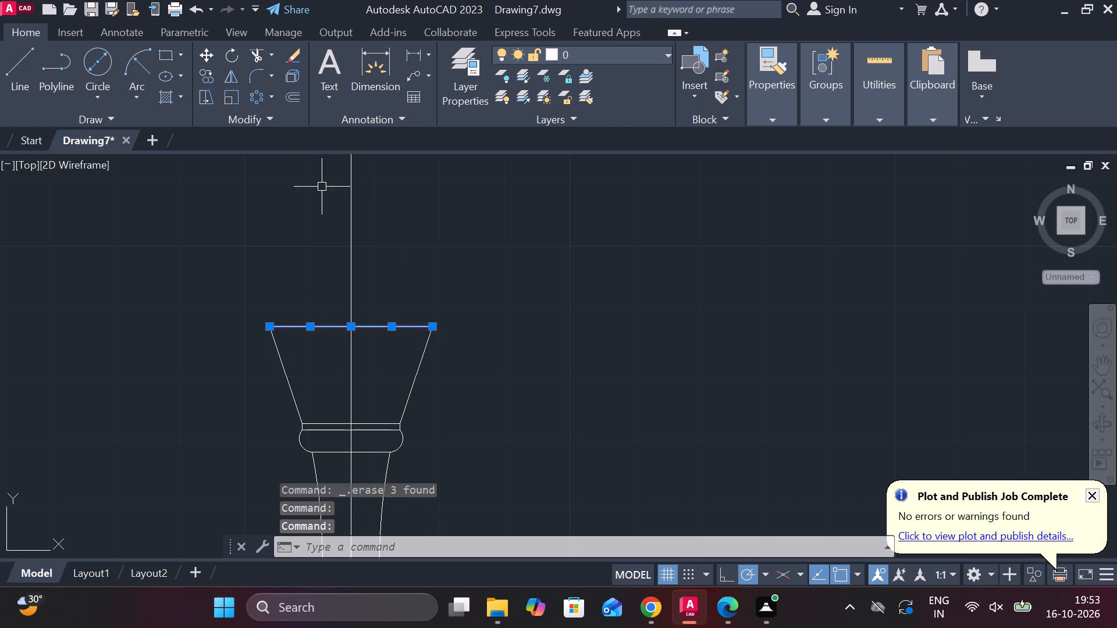
pyautogui.click(210, 73)
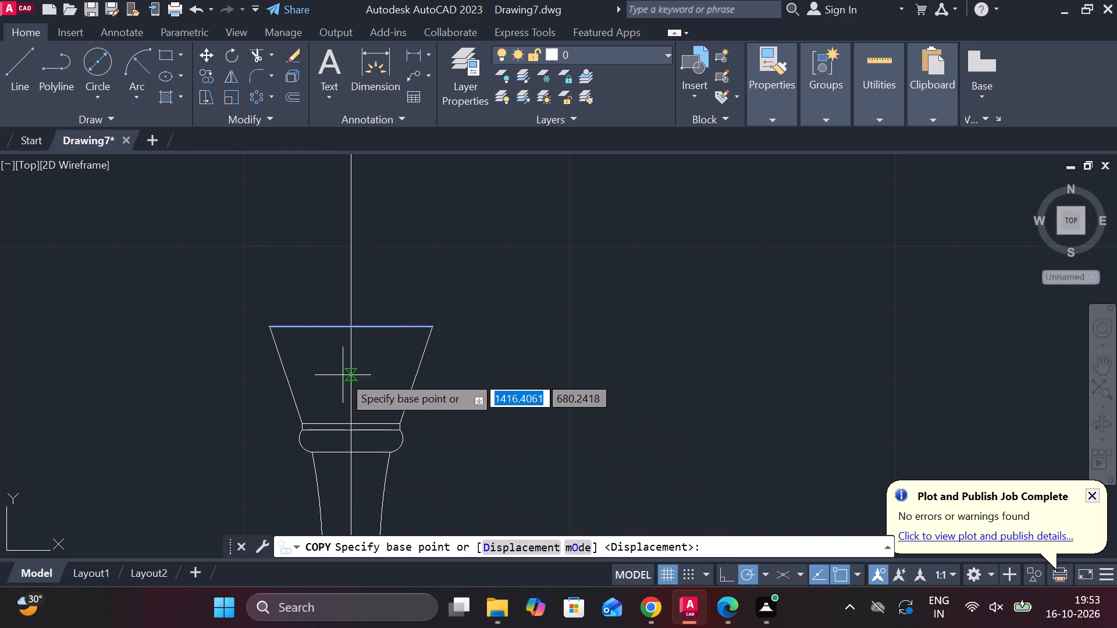
pyautogui.click(351, 324)
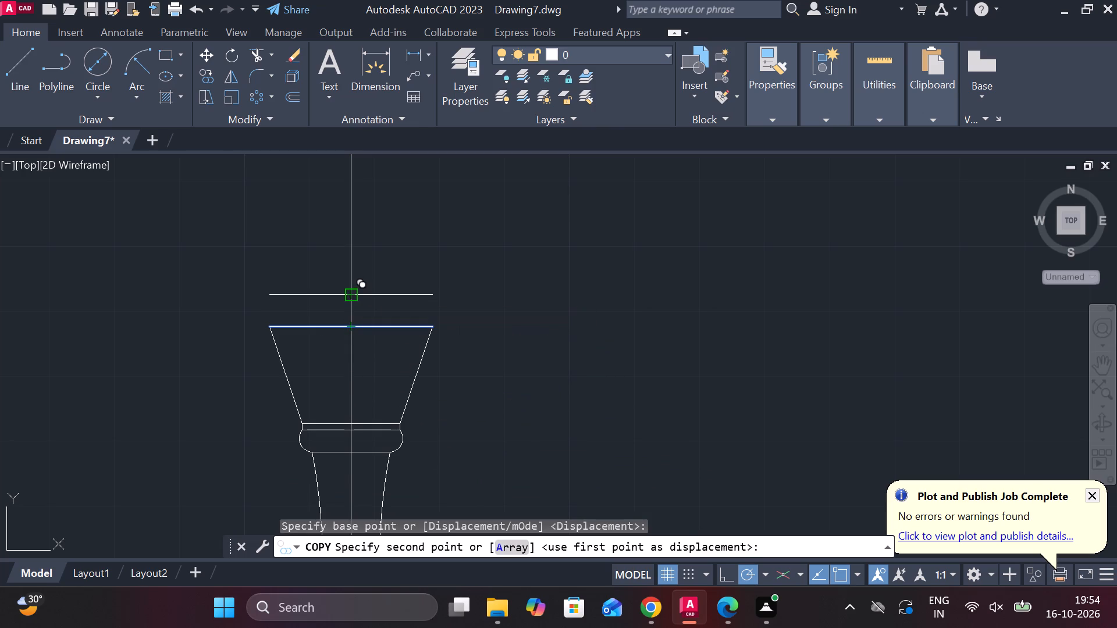
pyautogui.press('1')
pyautogui.press('Return')
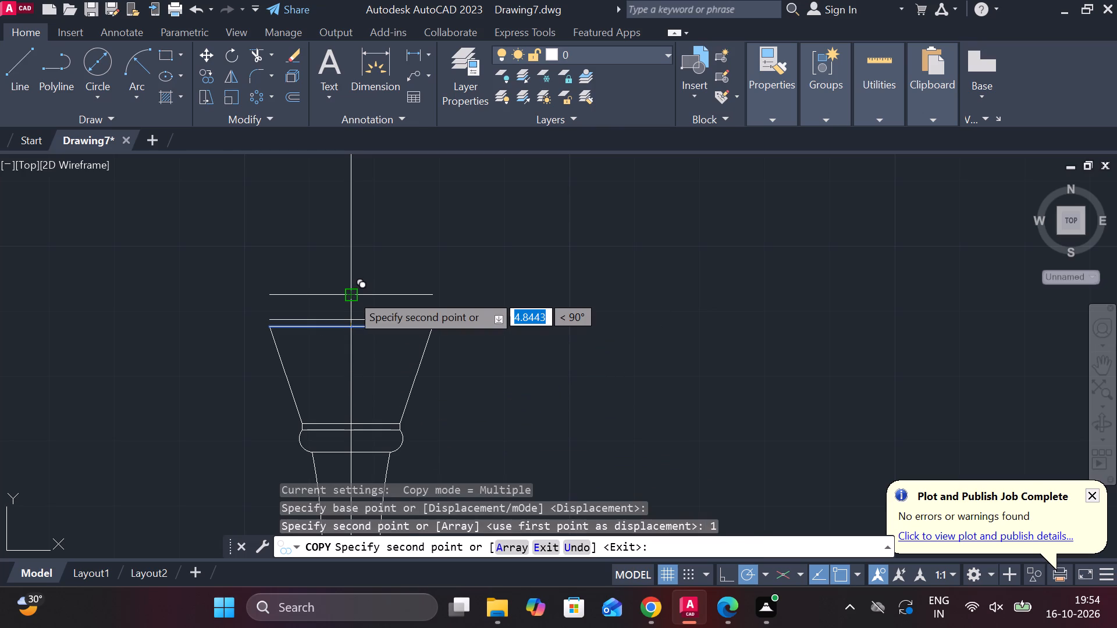
pyautogui.press('Escape')
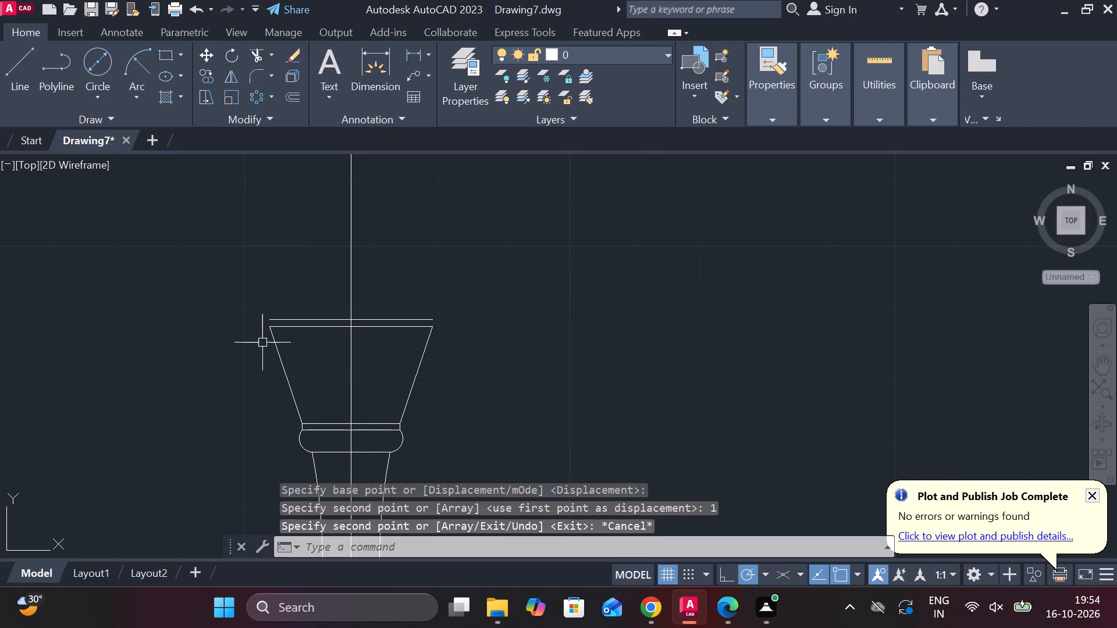
# Close both ends of the thin band atop the flared head with vertical lines 1 unit long.
pyautogui.click(4, 63)
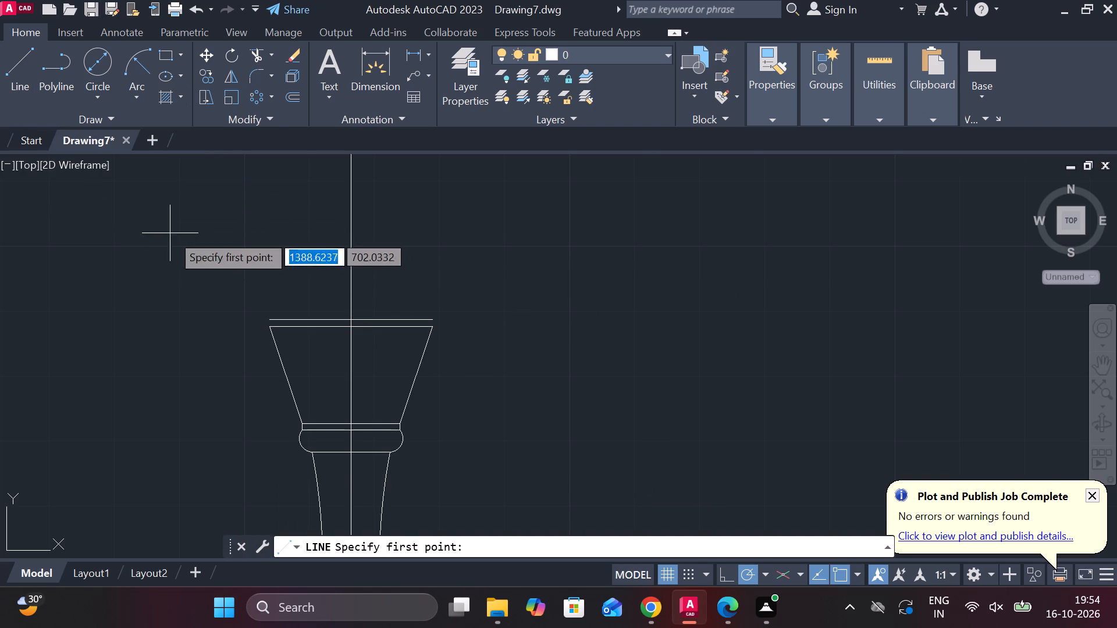
pyautogui.scroll(2, 262, 275)
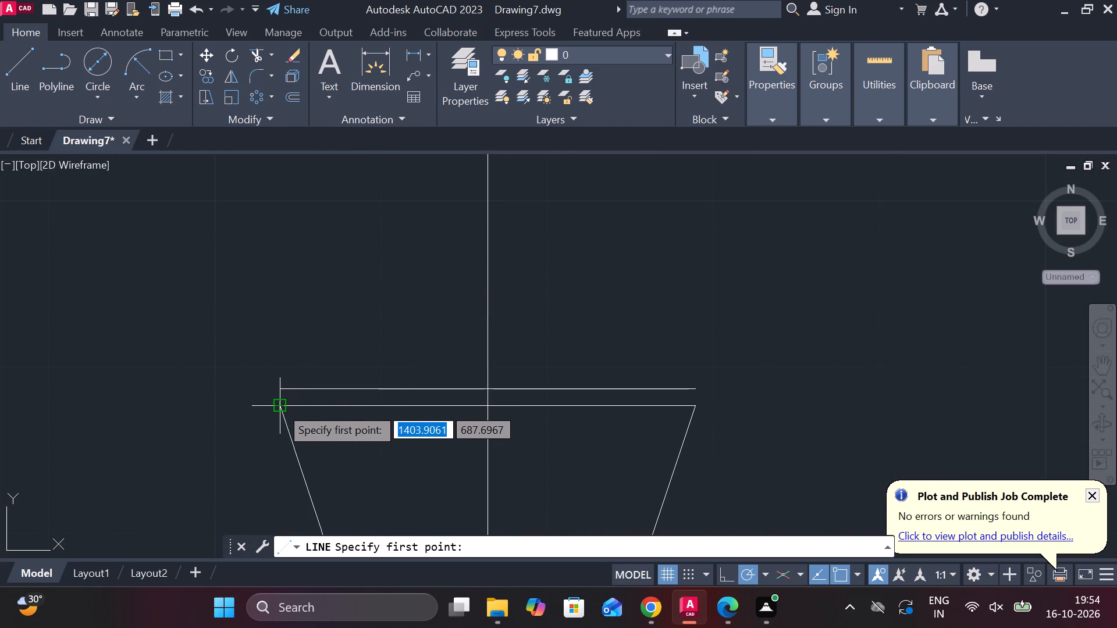
pyautogui.click(280, 406)
pyautogui.click(280, 391)
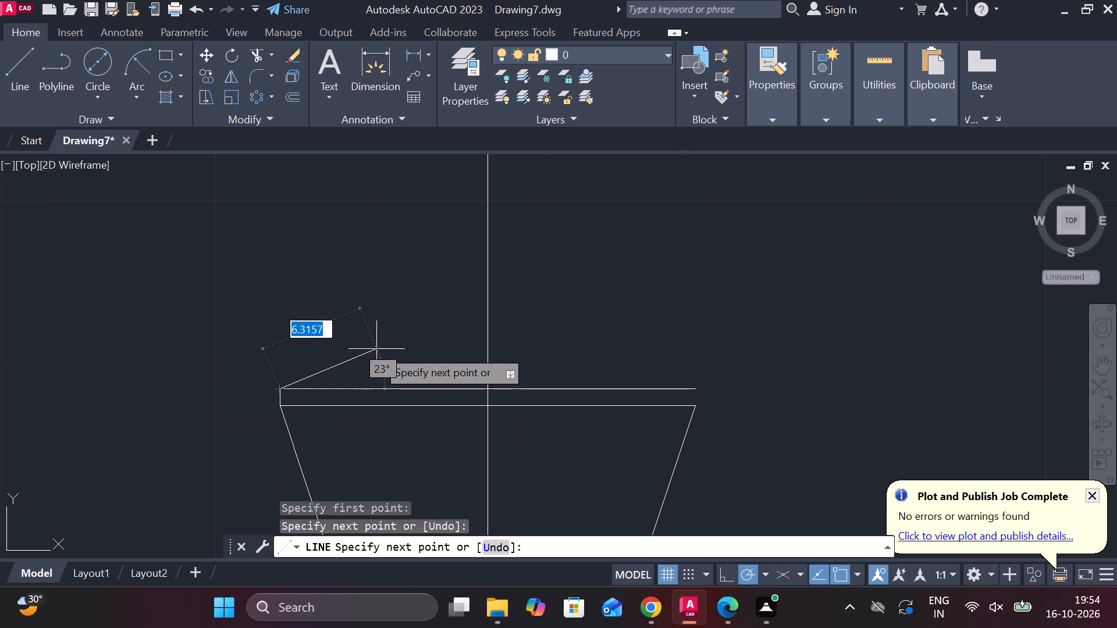
pyautogui.press('Escape')
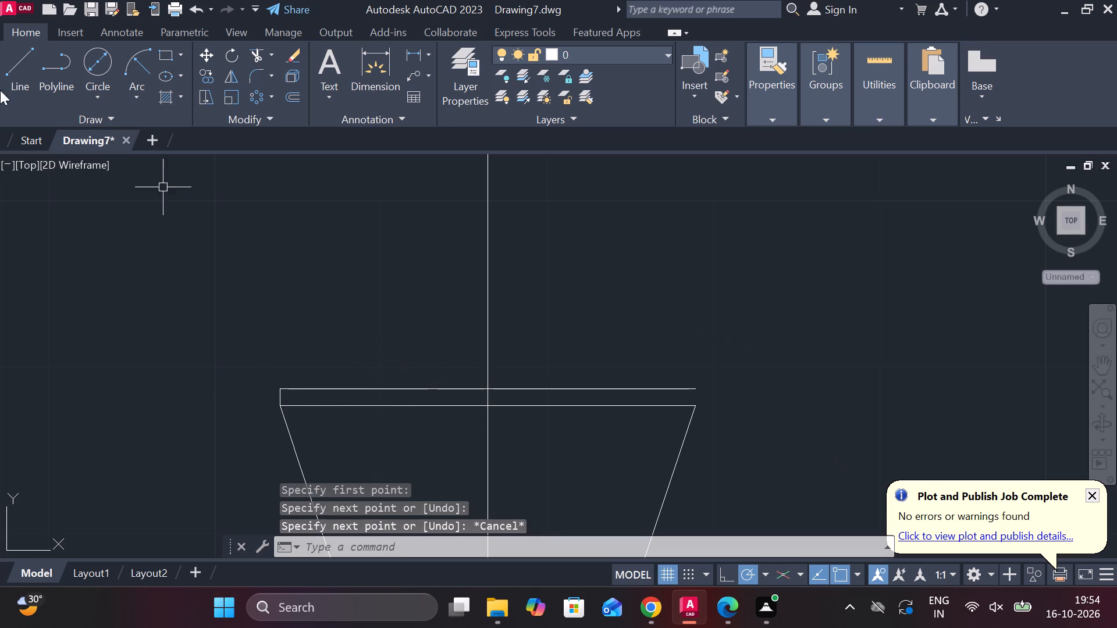
pyautogui.click(44, 92)
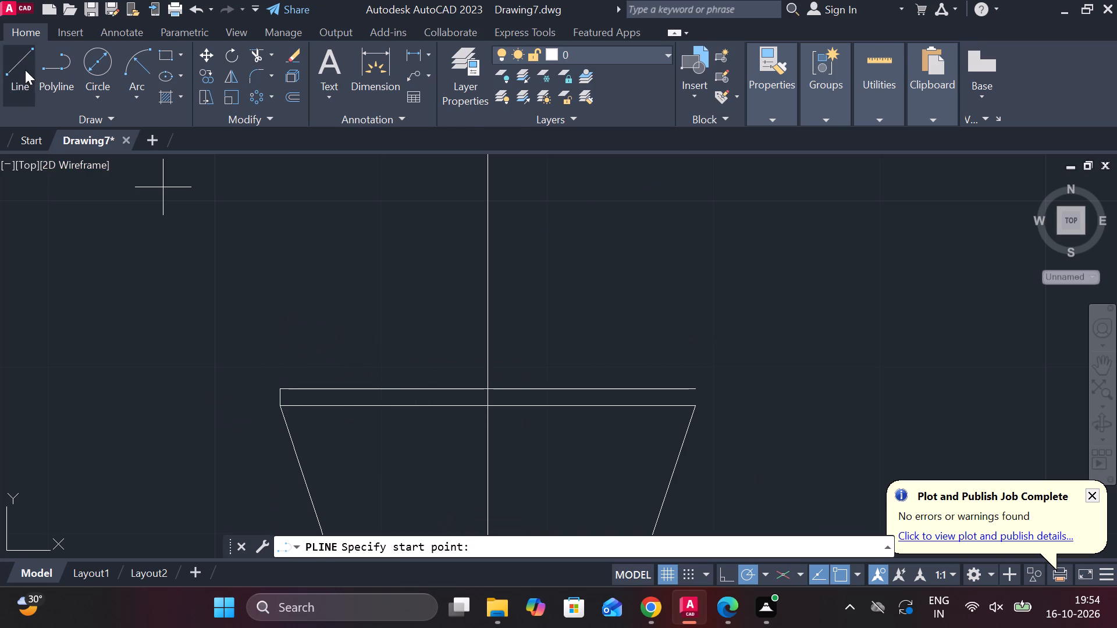
pyautogui.click(25, 70)
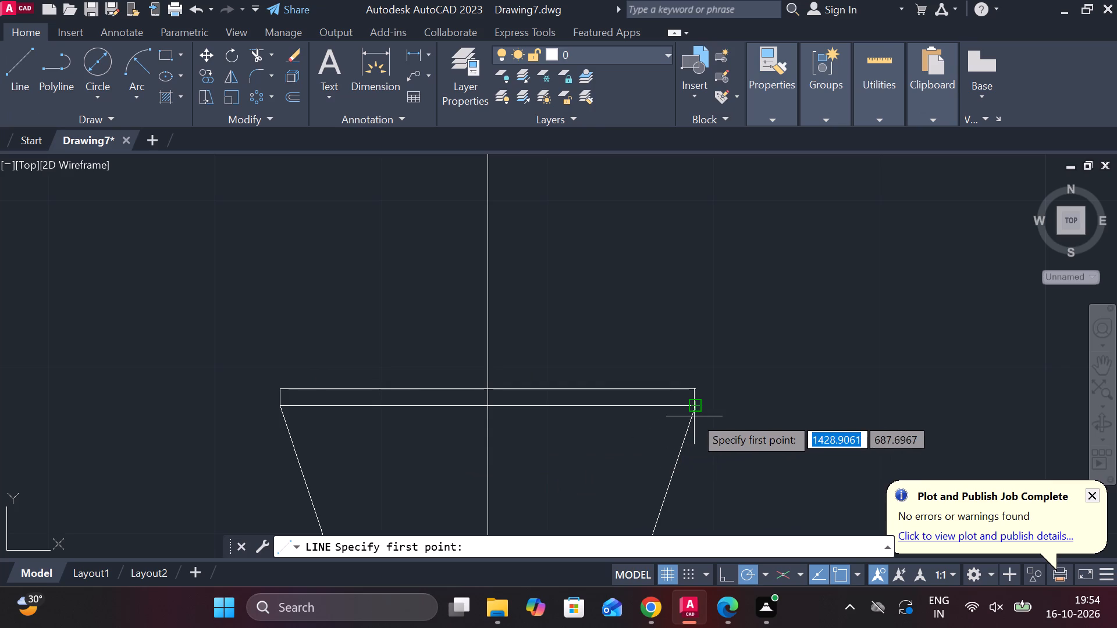
pyautogui.click(694, 410)
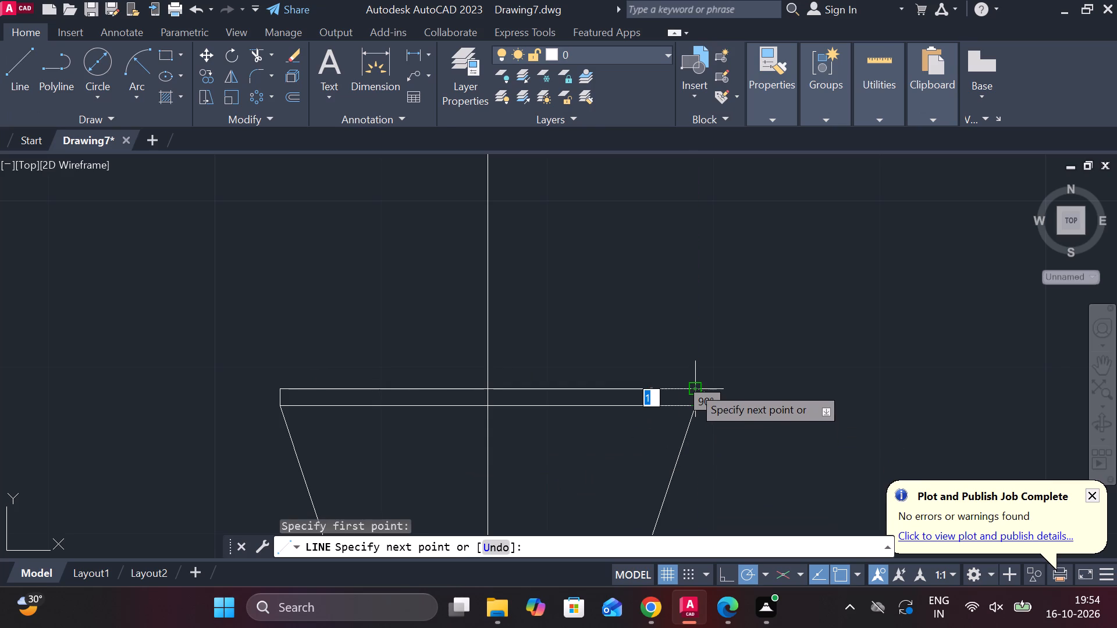
pyautogui.click(692, 386)
pyautogui.scroll(-2, 779, 359)
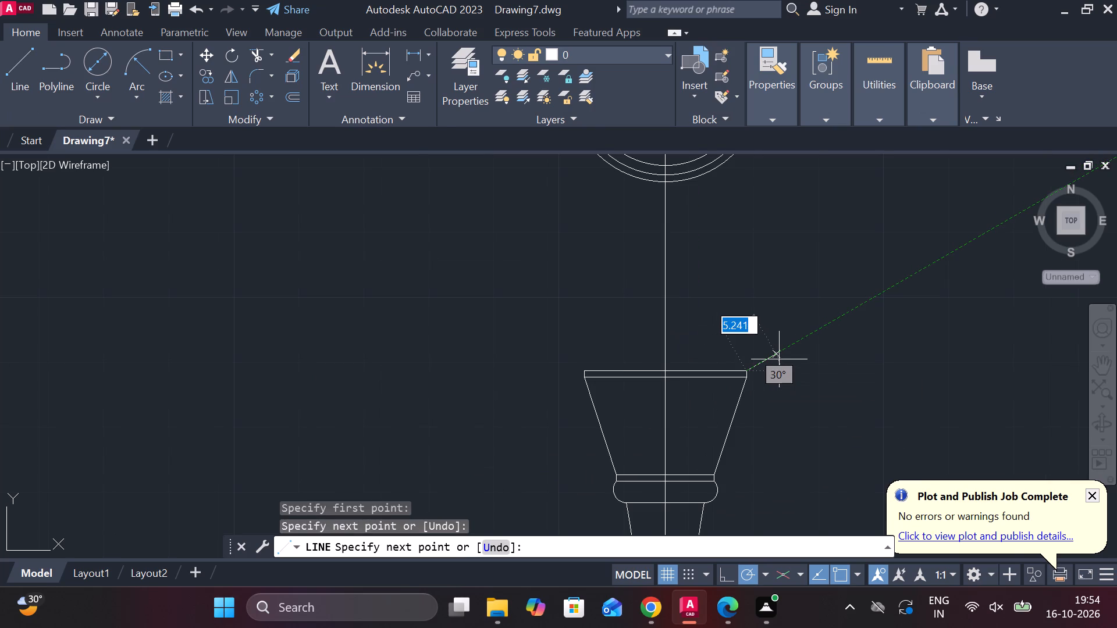
pyautogui.press('Escape')
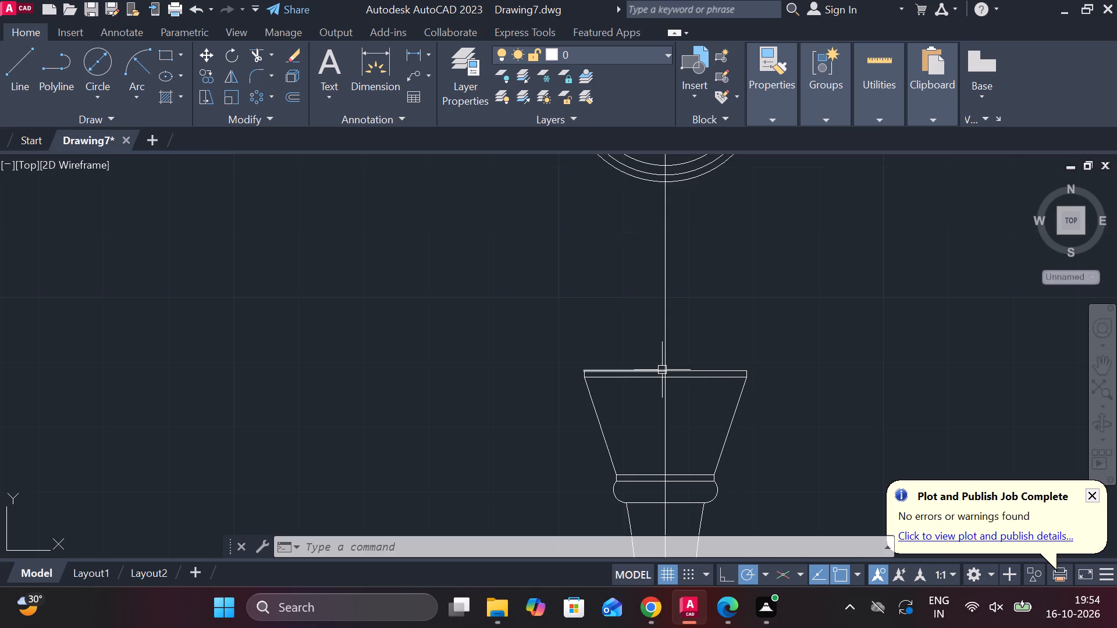
# Copy both halves of the band's top edge 3.27 units straight up from their shared point on the centreline.
pyautogui.click(702, 370)
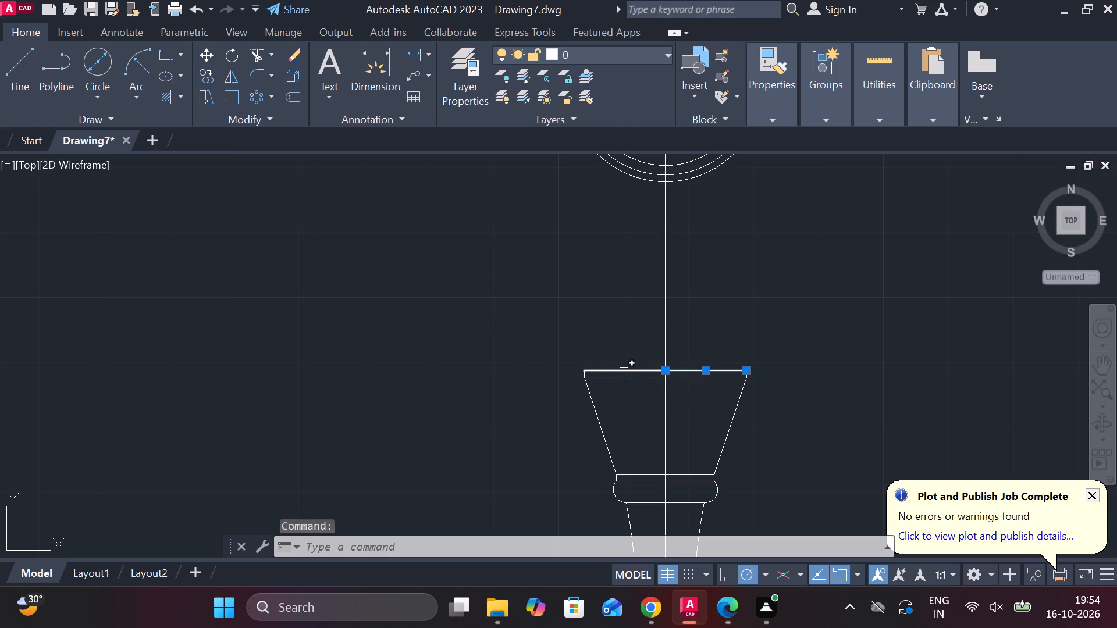
pyautogui.click(624, 373)
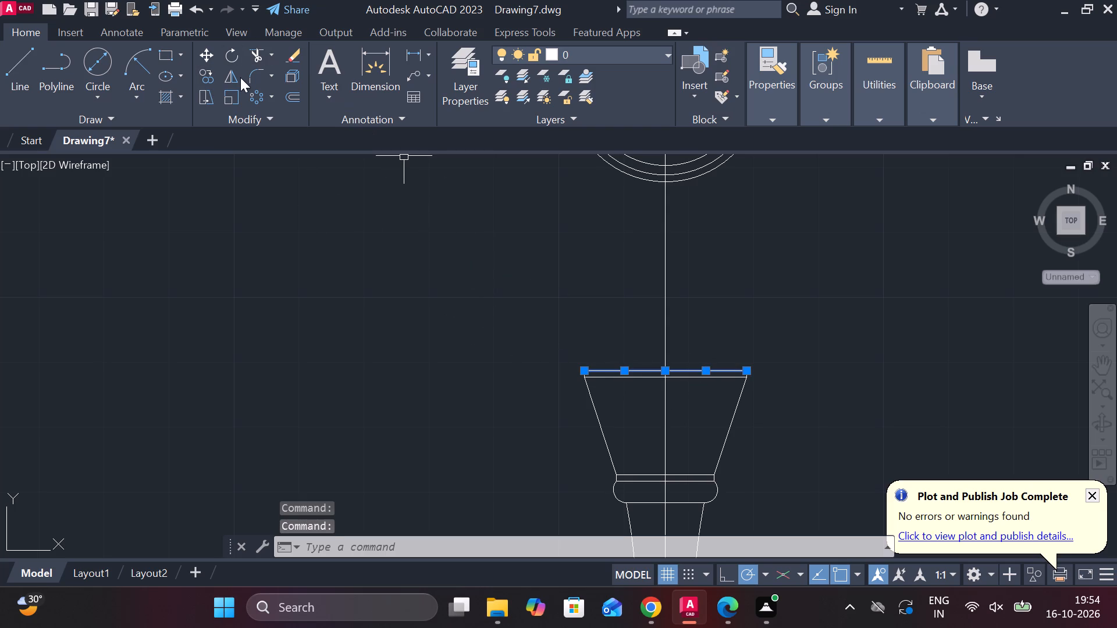
pyautogui.click(211, 78)
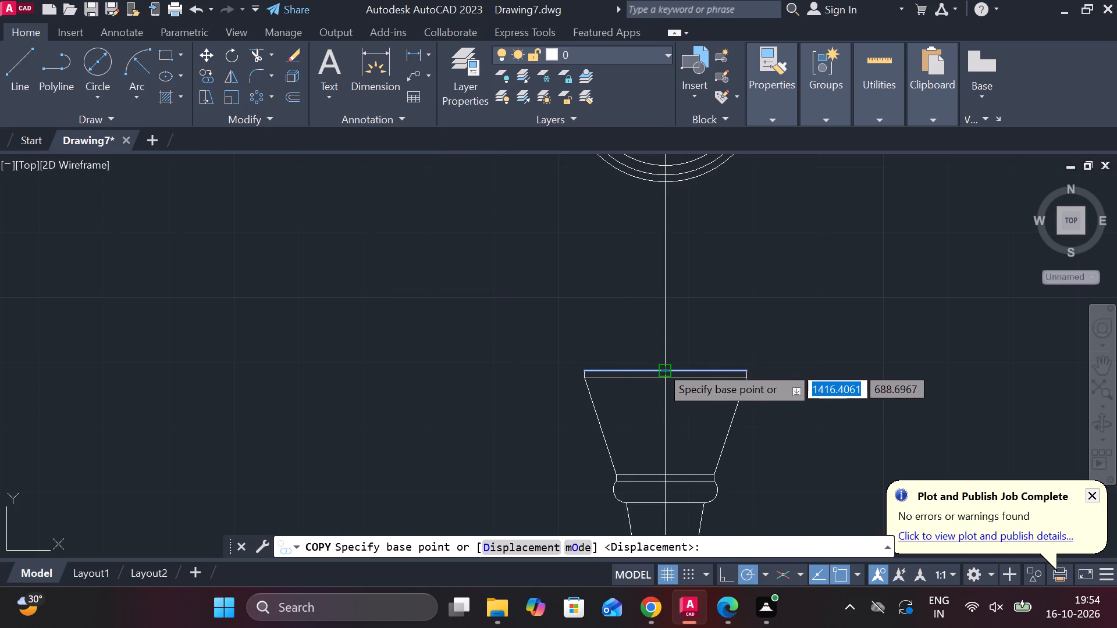
pyautogui.click(660, 366)
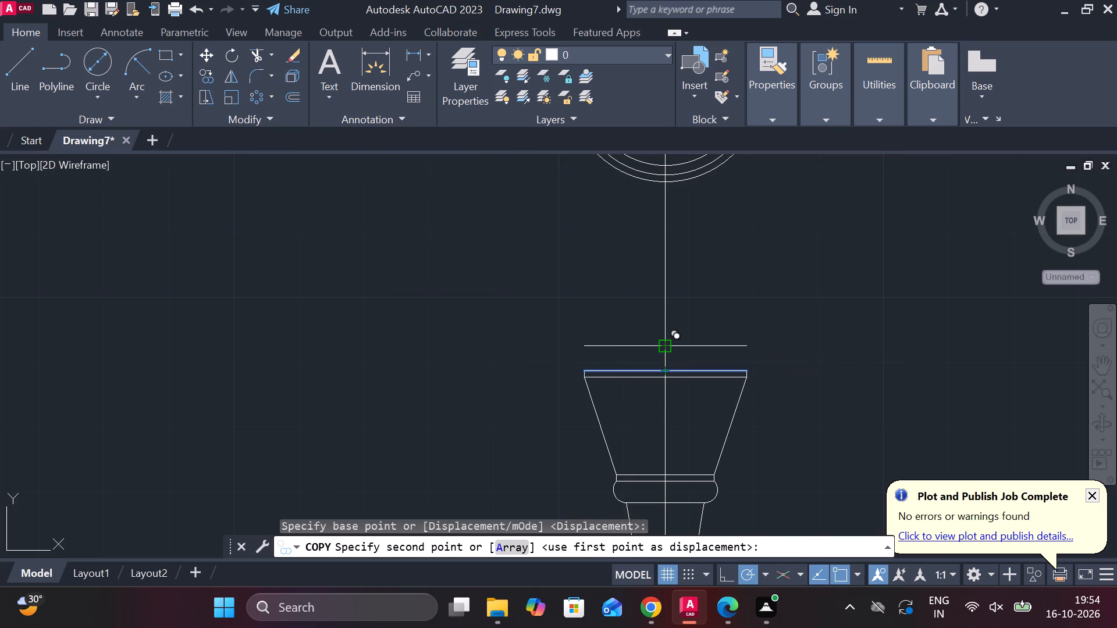
pyautogui.press('3')
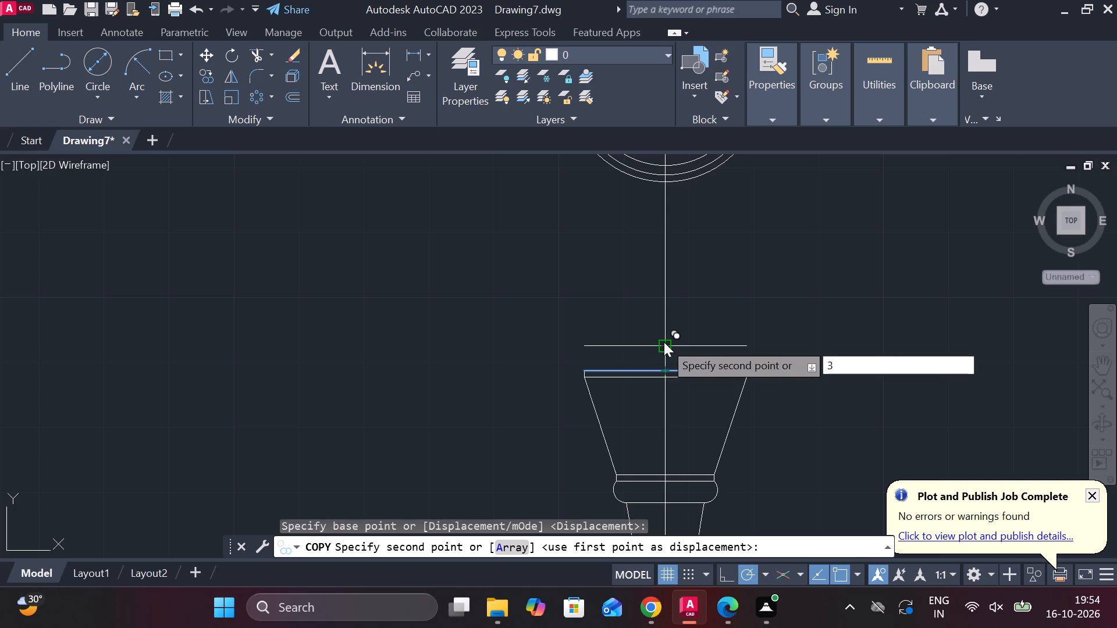
pyautogui.press('.')
pyautogui.write('27')
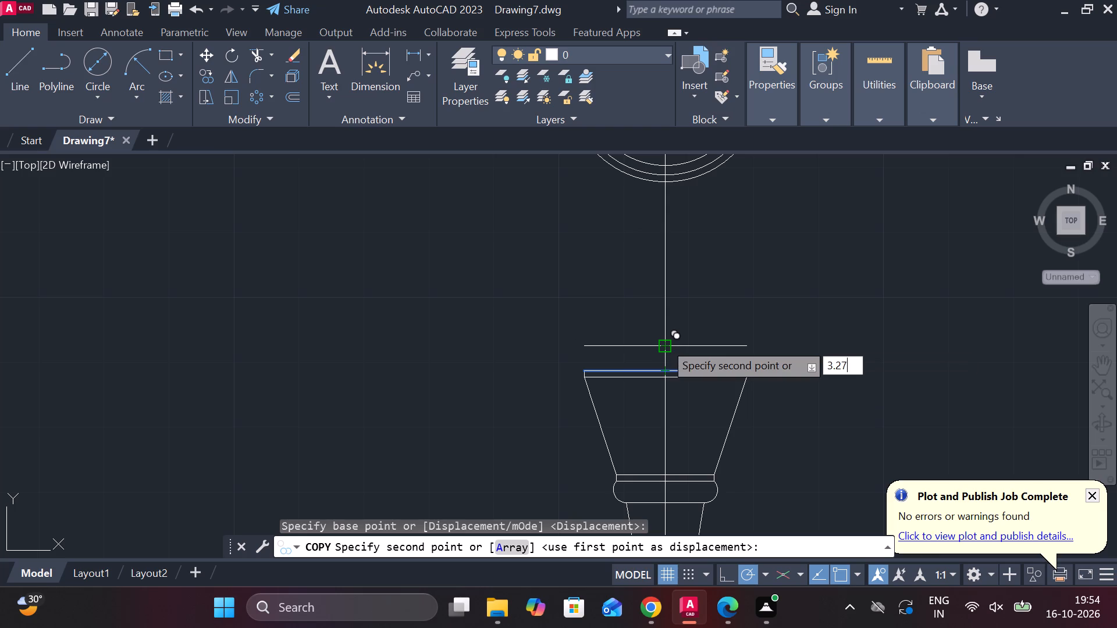
pyautogui.press('Return')
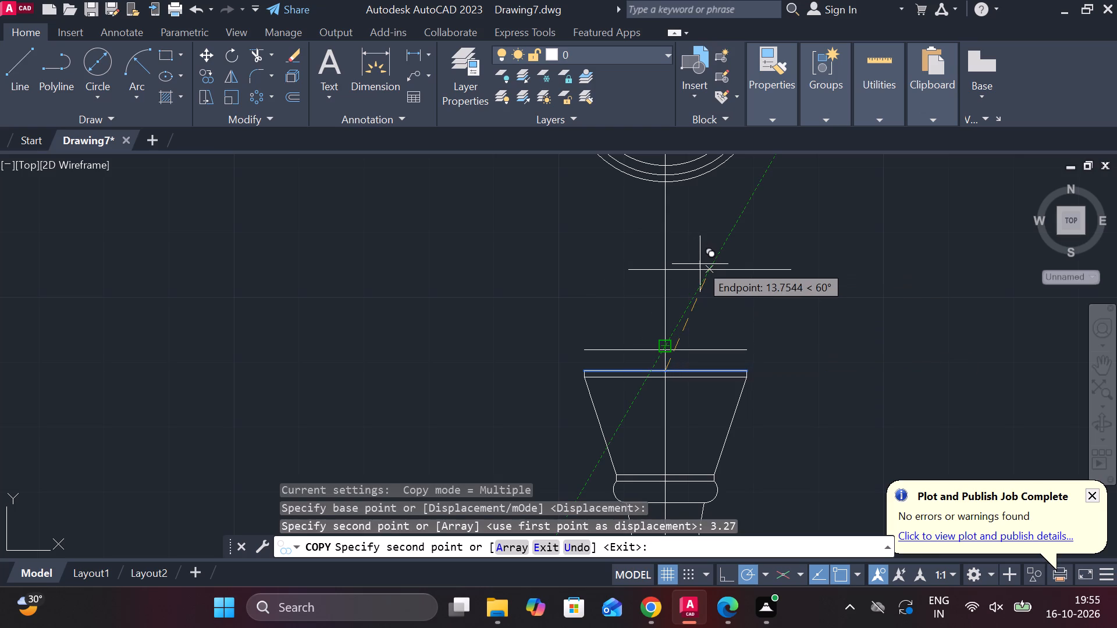
pyautogui.press('Escape')
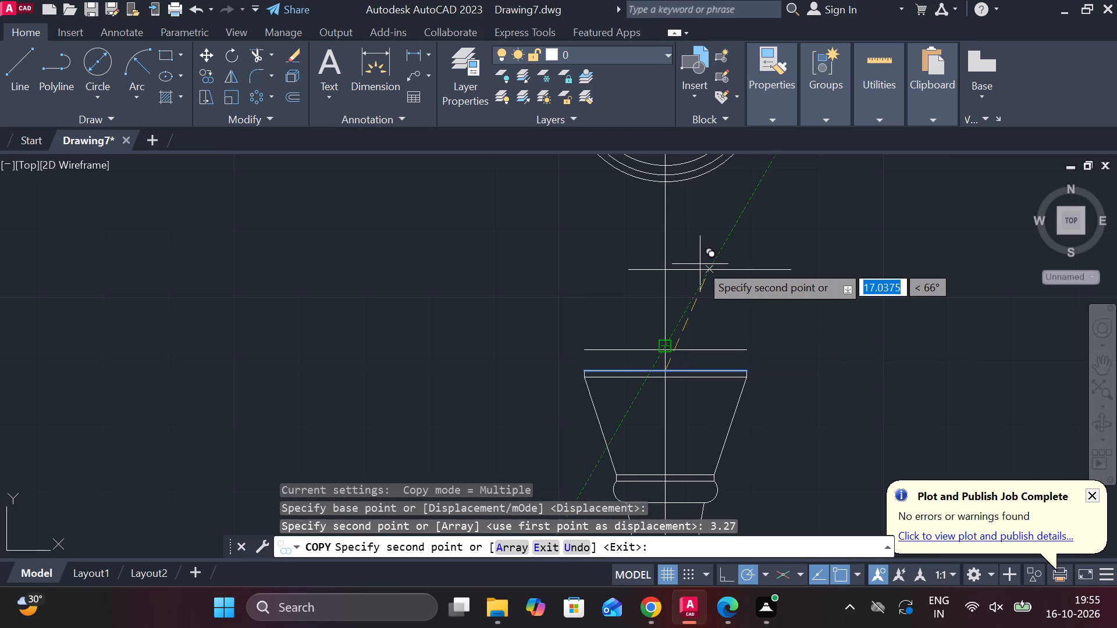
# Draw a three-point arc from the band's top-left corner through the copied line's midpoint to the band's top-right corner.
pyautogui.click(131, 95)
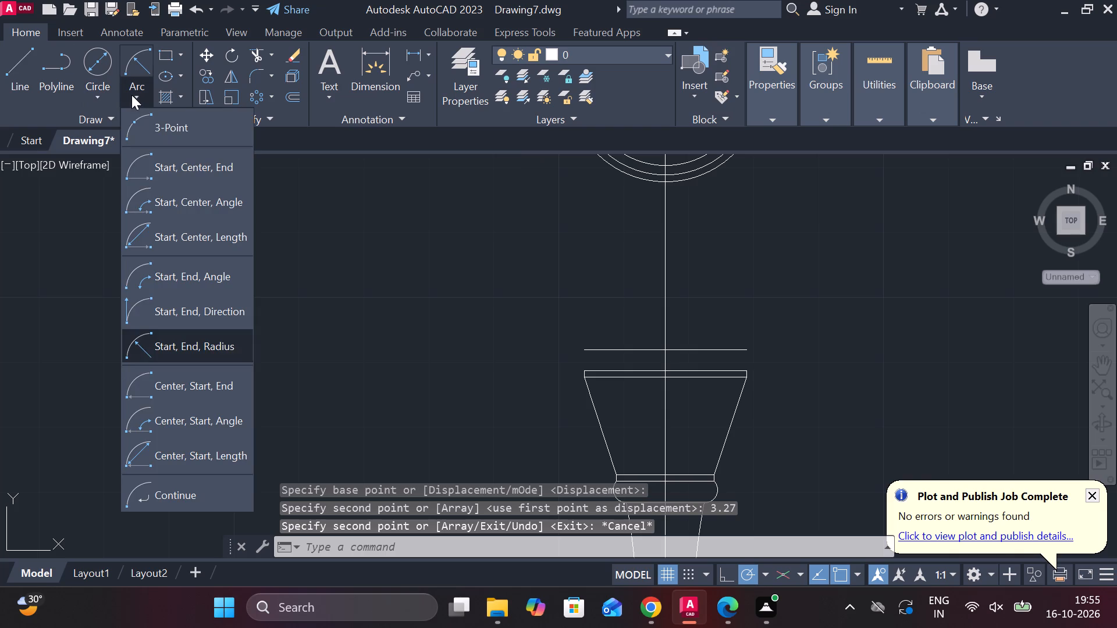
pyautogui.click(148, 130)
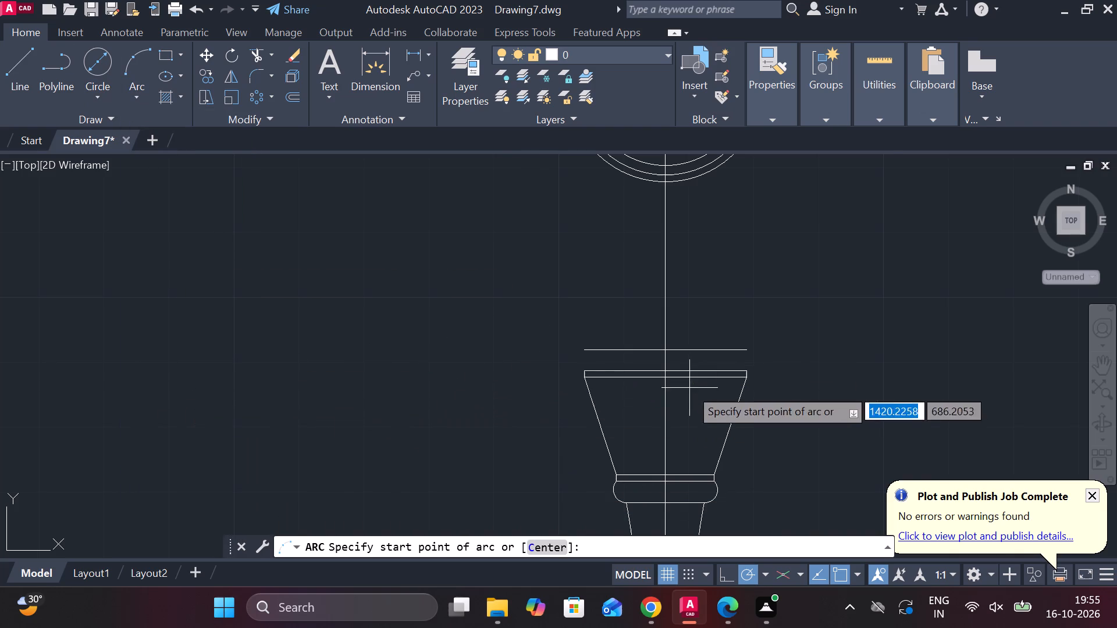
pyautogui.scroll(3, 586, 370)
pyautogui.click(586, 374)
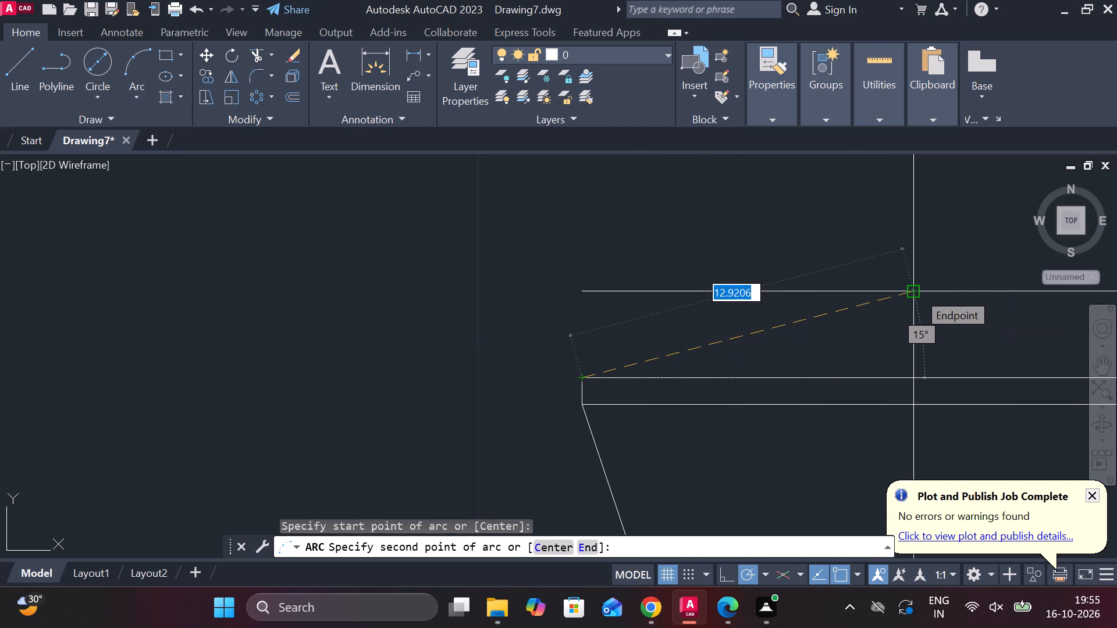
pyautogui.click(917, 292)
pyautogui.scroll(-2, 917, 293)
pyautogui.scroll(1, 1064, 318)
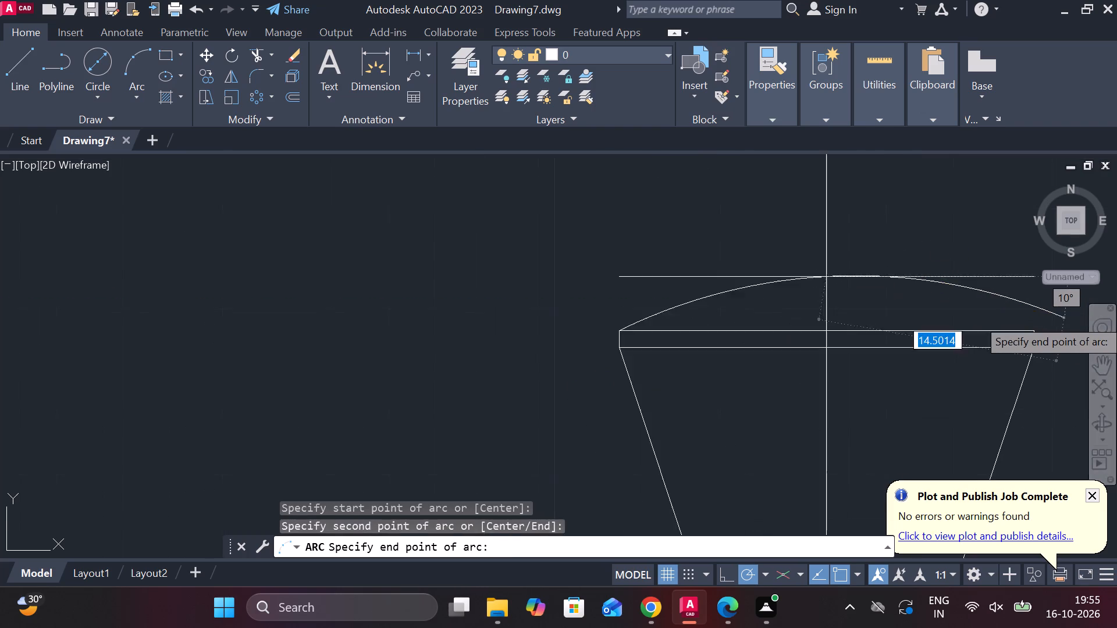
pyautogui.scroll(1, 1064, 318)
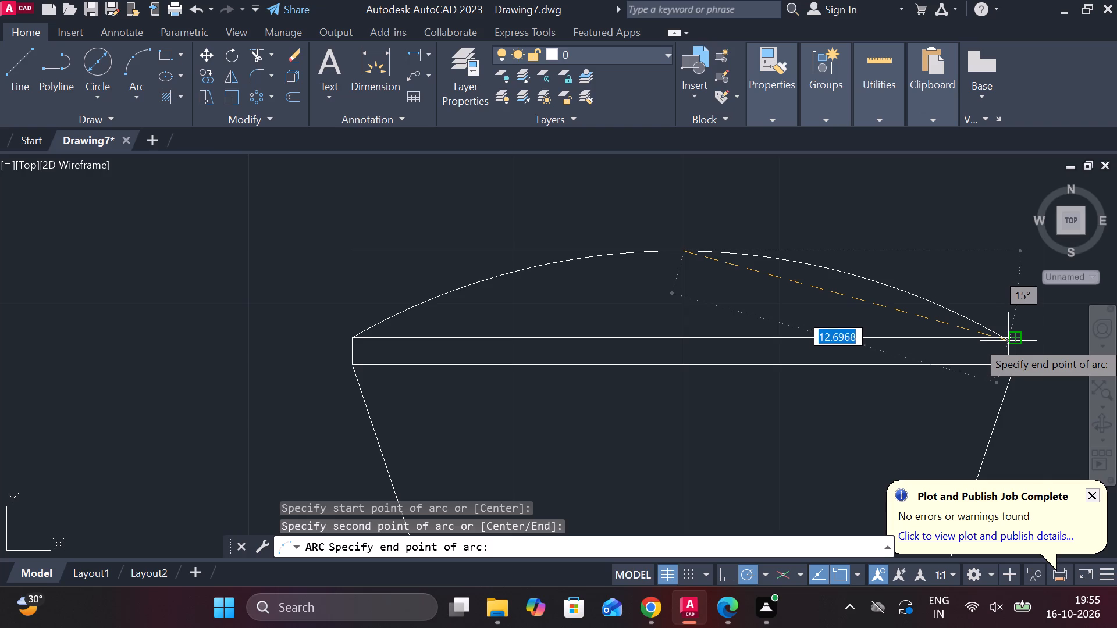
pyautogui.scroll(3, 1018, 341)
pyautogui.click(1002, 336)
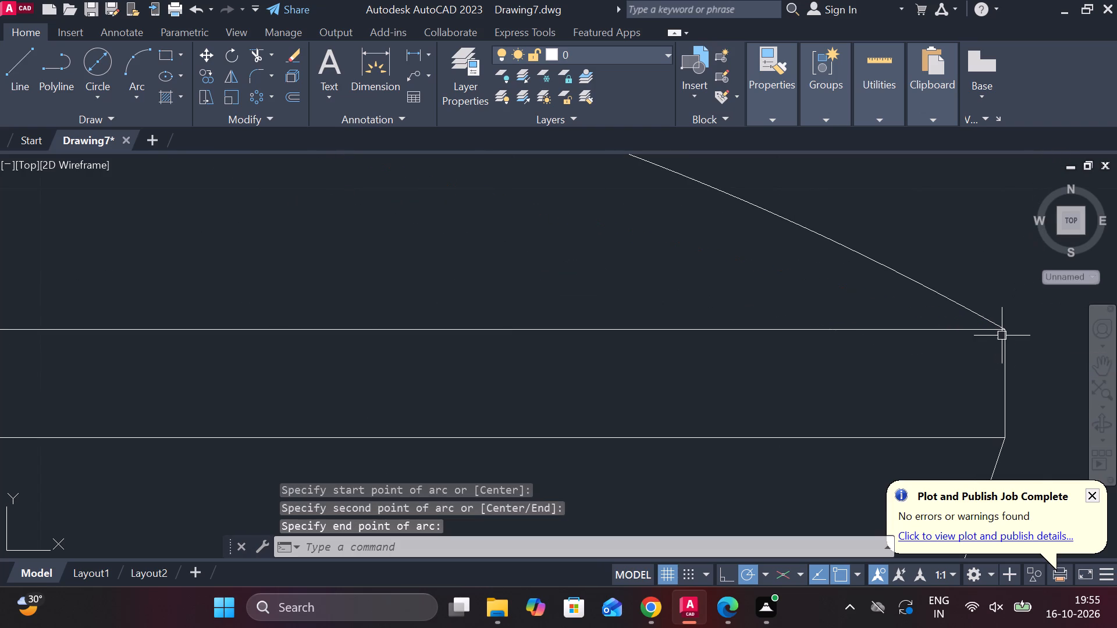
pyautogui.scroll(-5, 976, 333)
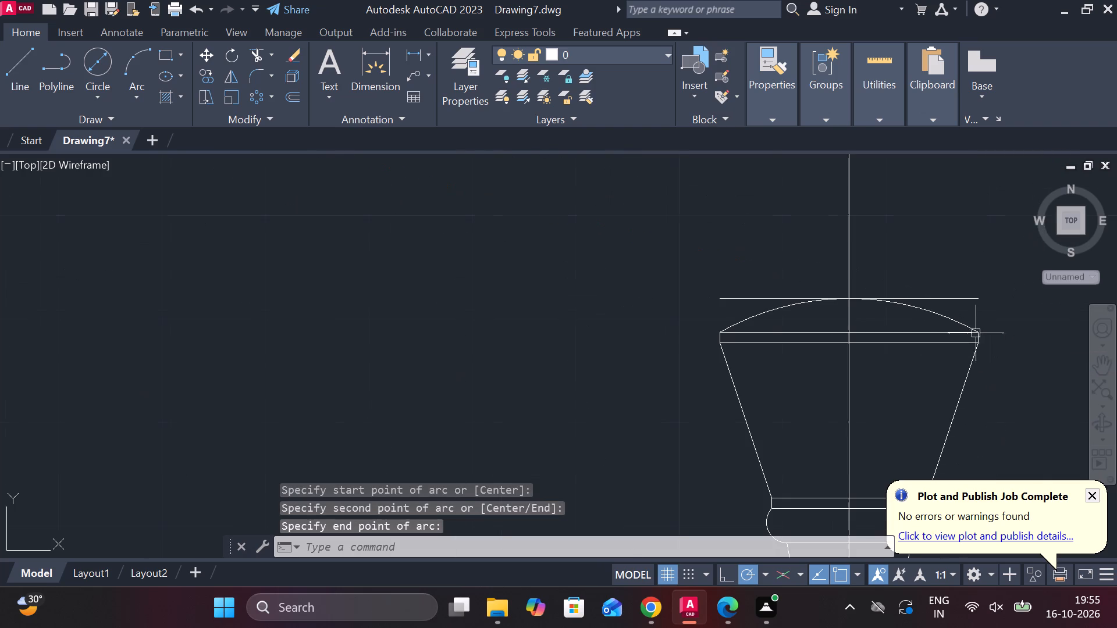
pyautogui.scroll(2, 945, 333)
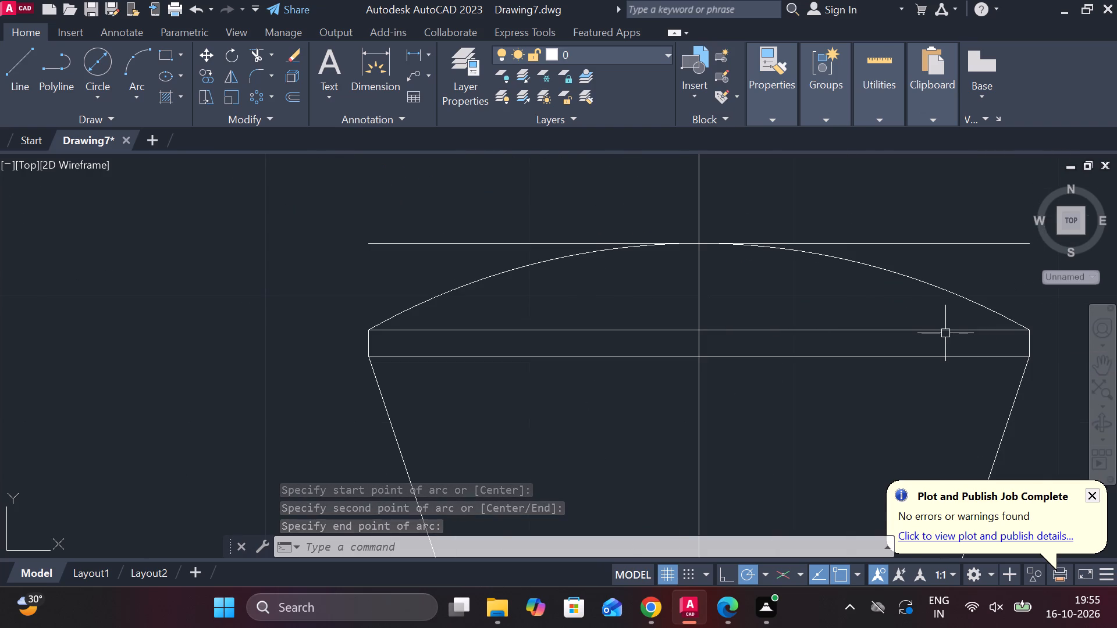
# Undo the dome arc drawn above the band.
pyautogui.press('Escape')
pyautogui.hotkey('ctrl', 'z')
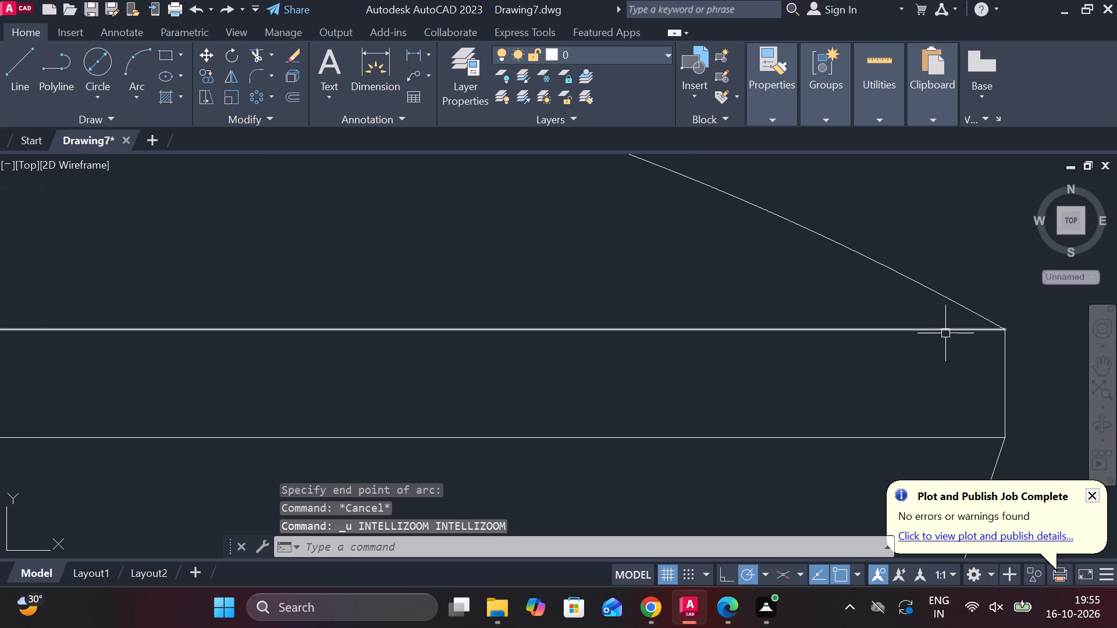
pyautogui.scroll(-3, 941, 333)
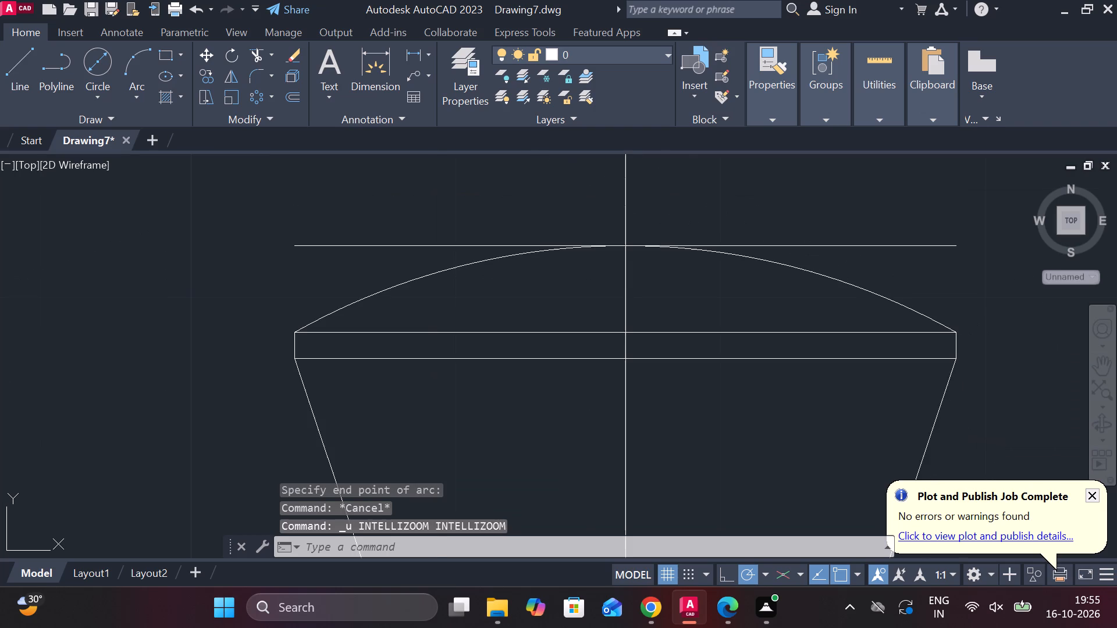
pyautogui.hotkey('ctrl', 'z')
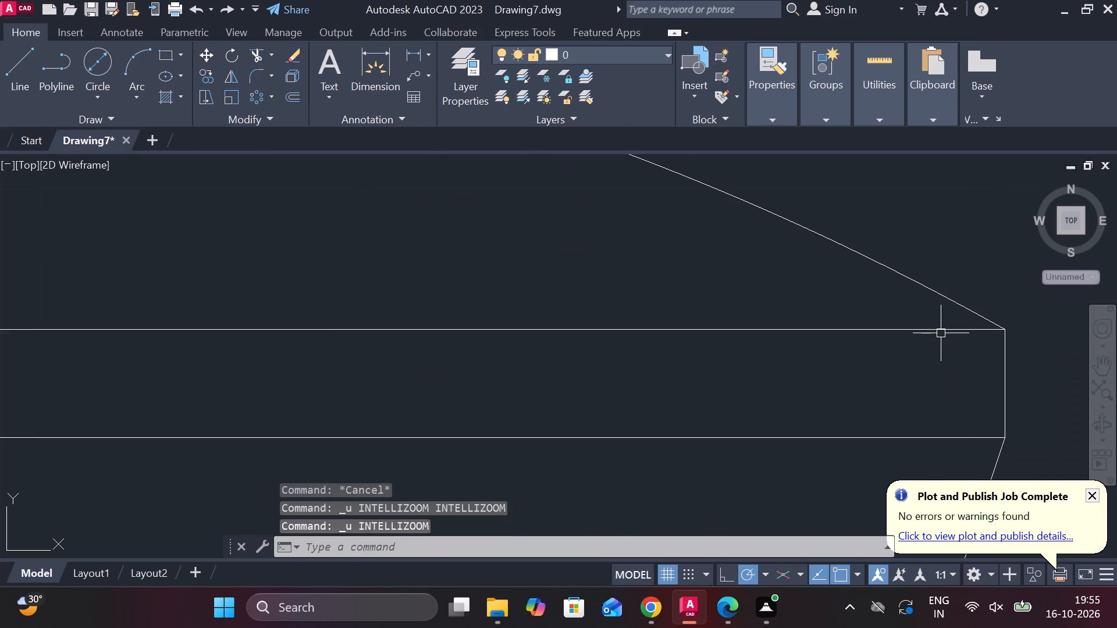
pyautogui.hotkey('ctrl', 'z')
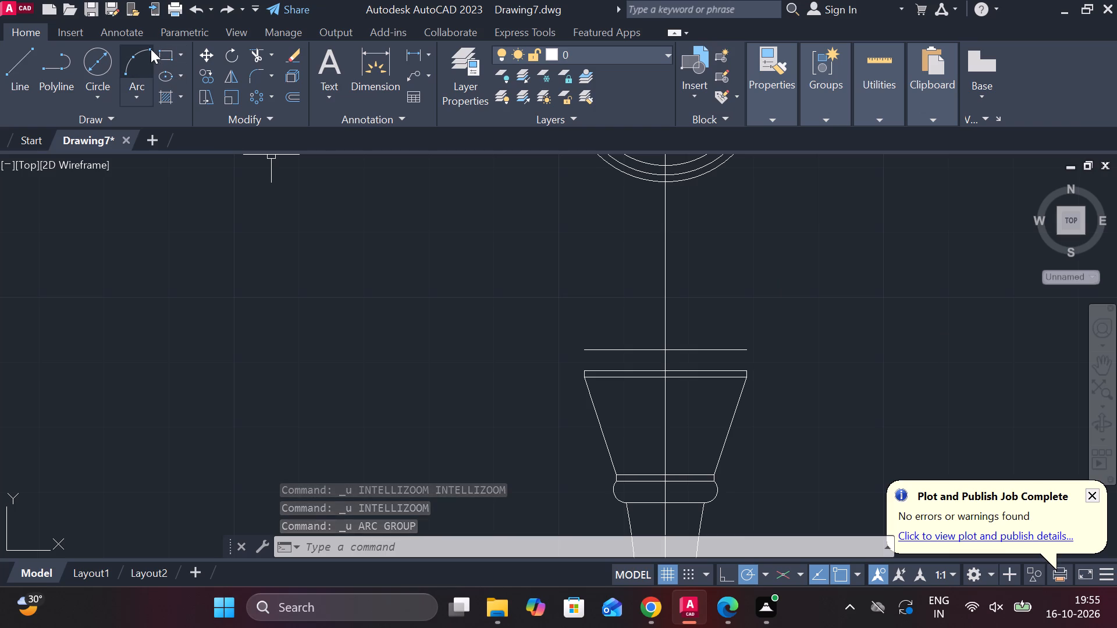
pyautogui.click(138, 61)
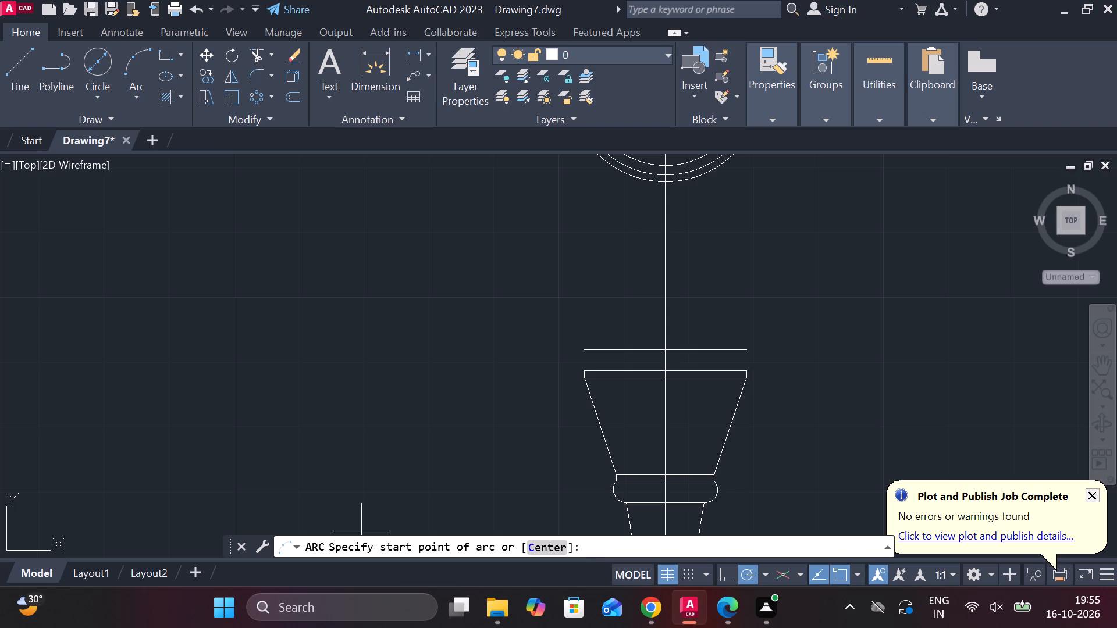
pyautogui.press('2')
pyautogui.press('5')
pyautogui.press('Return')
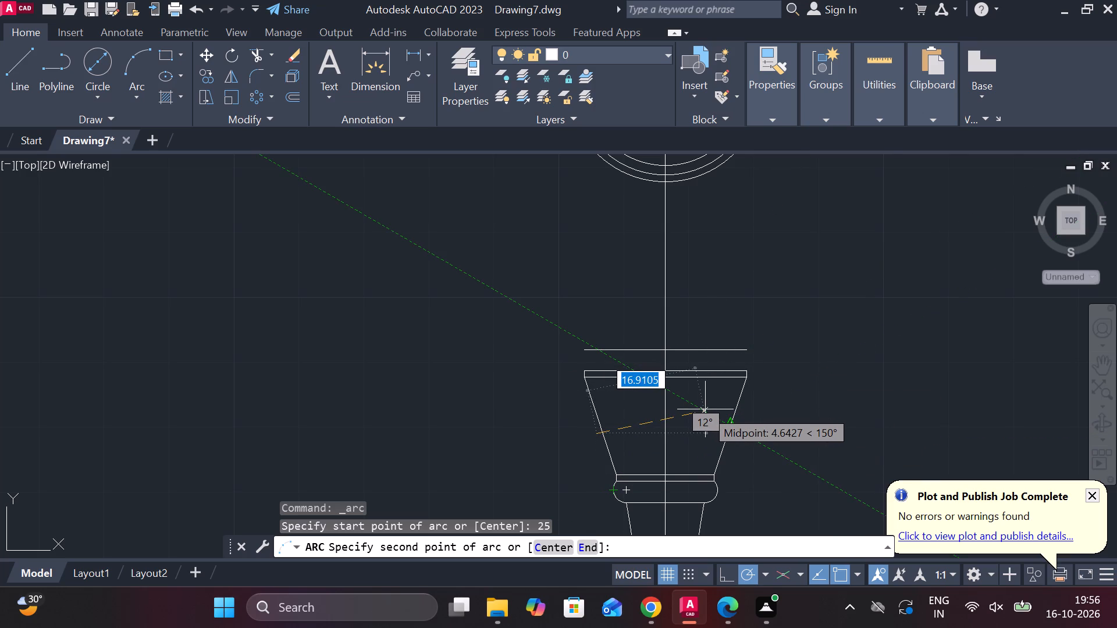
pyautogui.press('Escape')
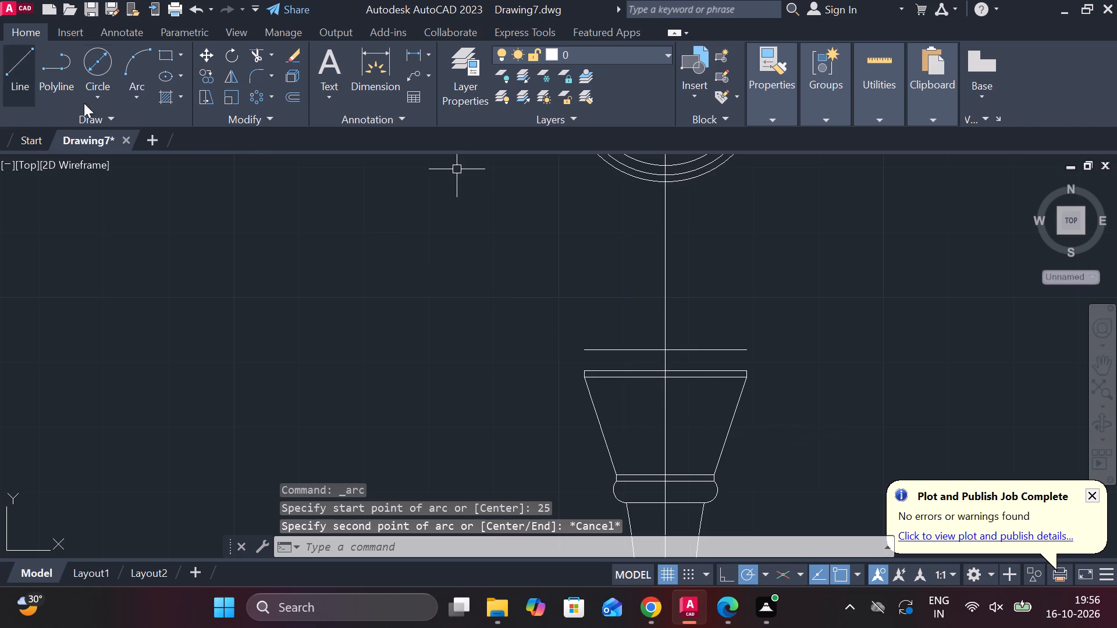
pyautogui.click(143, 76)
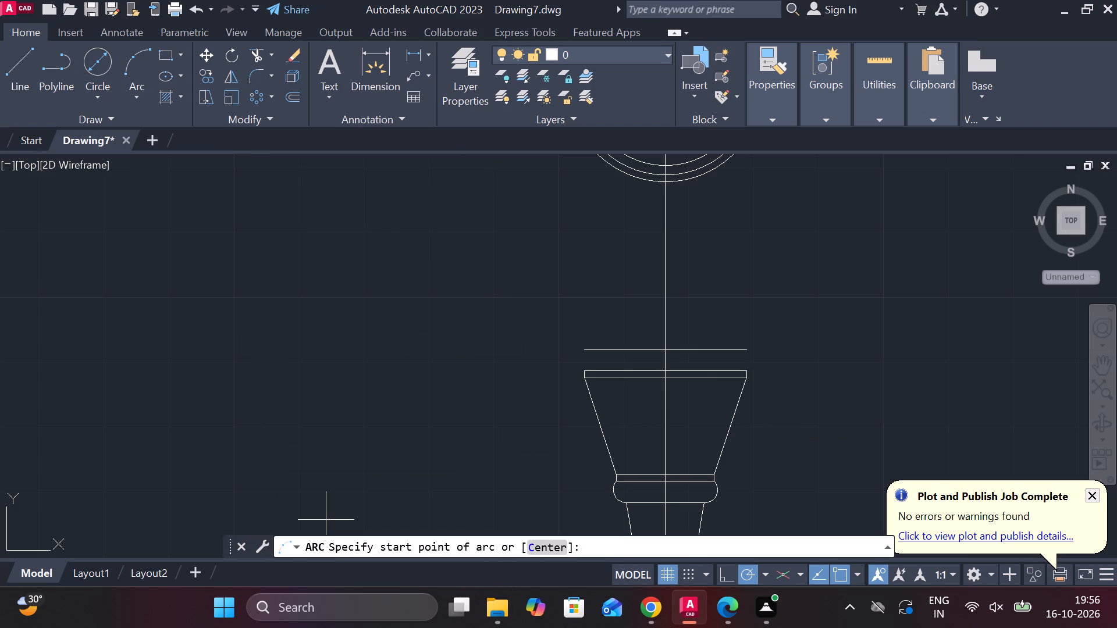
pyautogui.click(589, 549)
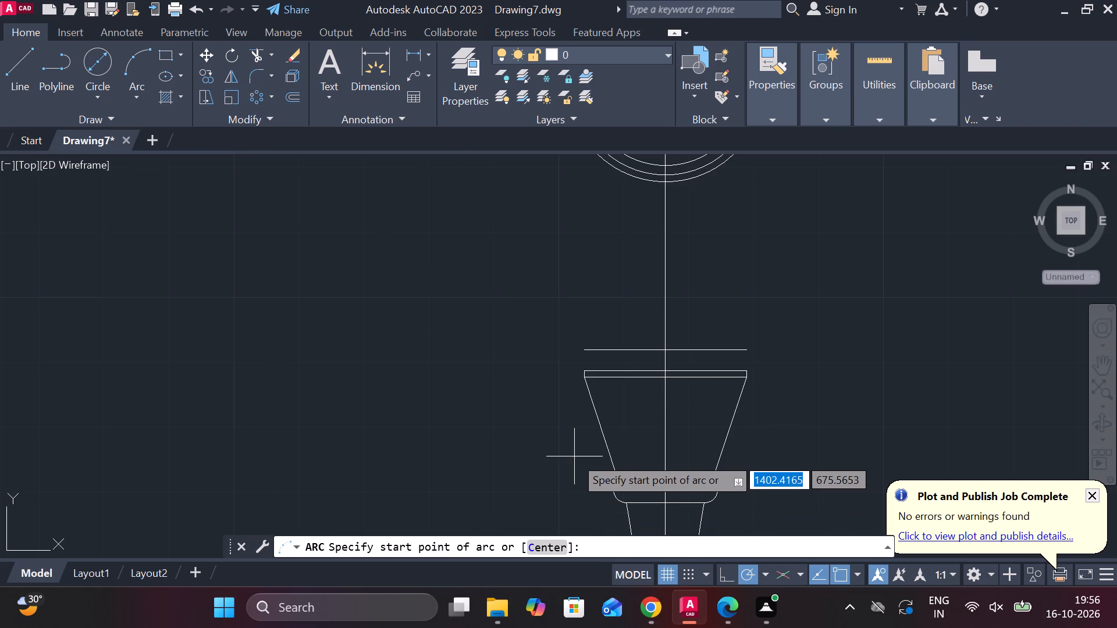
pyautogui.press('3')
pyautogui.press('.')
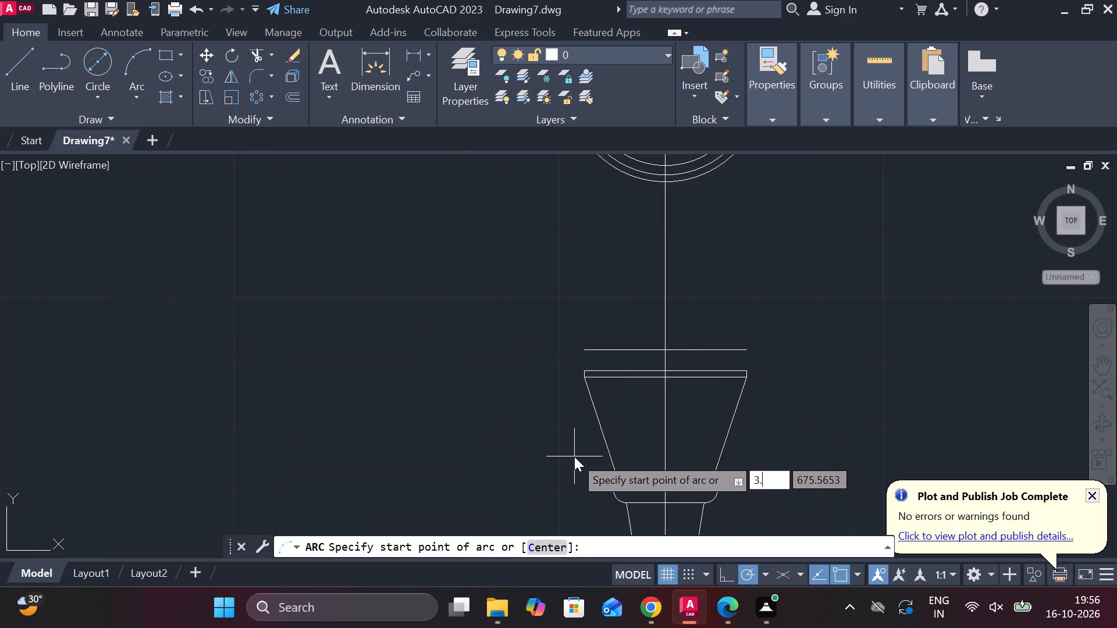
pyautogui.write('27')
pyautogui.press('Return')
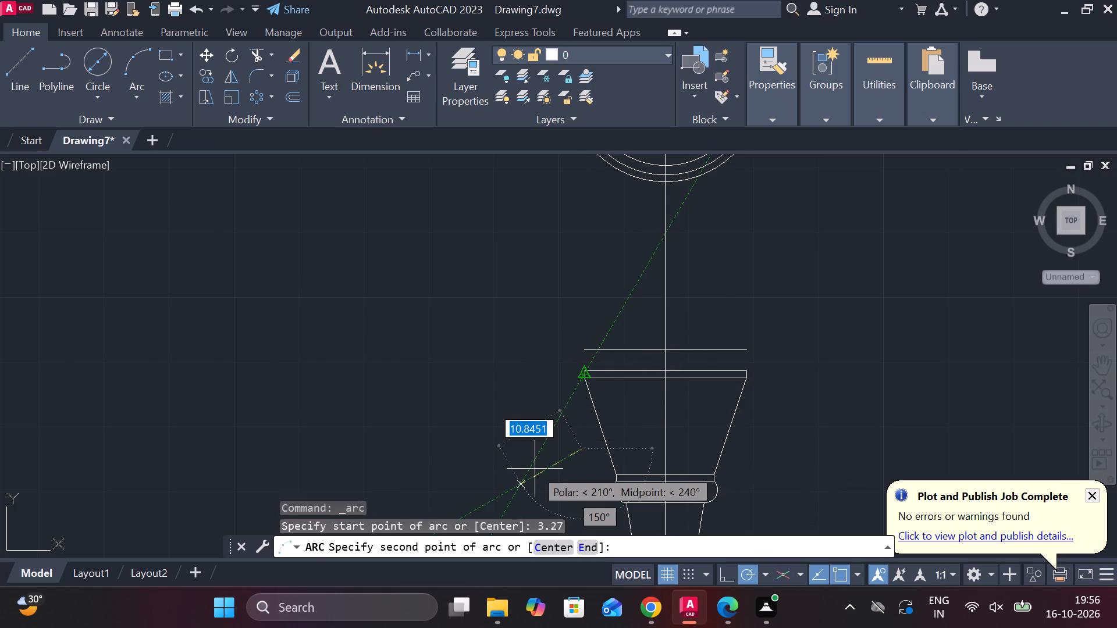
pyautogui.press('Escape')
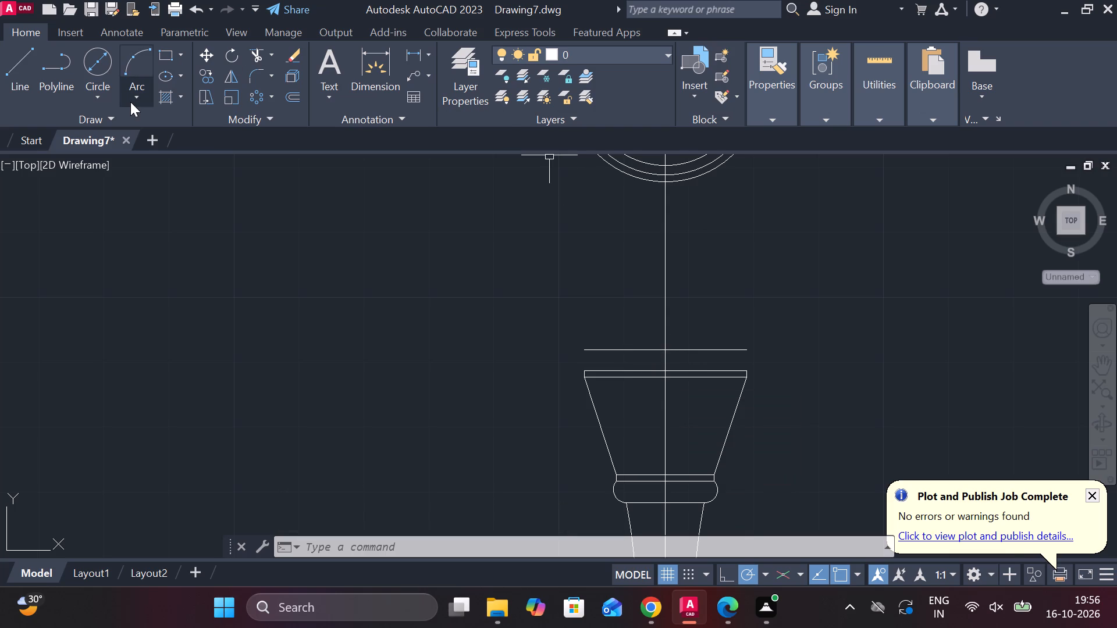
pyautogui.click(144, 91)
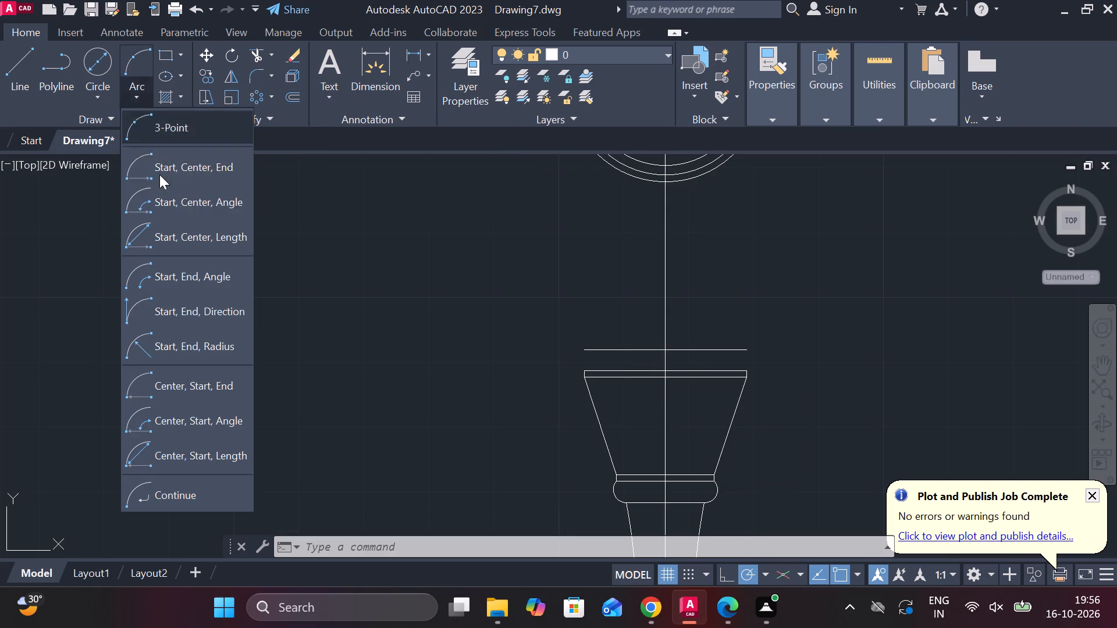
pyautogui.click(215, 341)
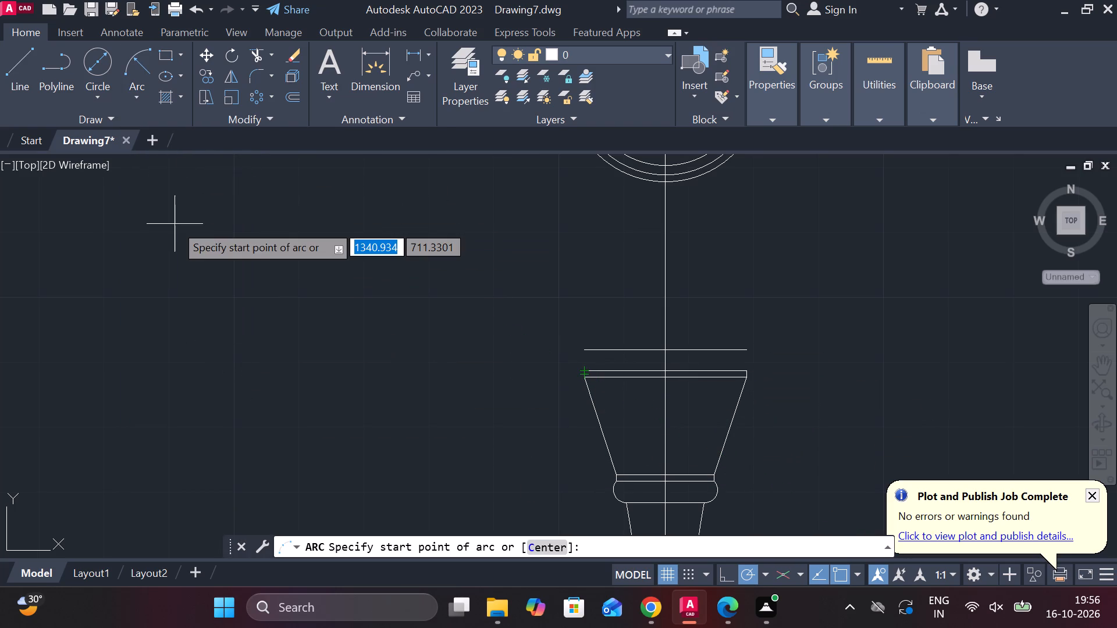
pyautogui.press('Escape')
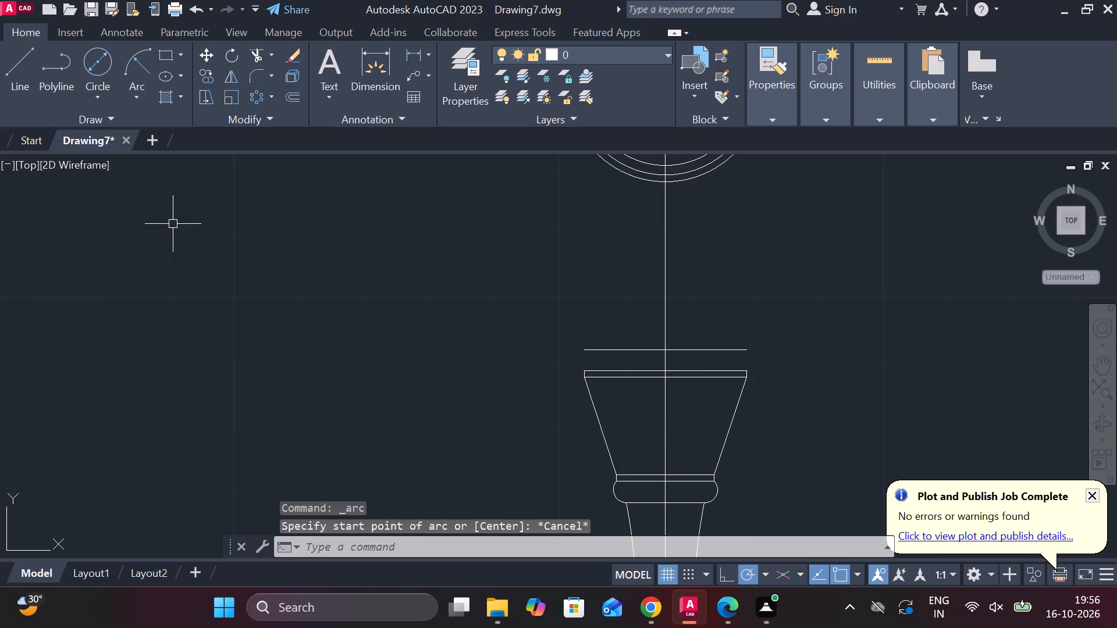
# Draw a three-point circle through the band's top-left corner, the copied line's midpoint on the centreline and the band's top-right corner.
pyautogui.click(96, 96)
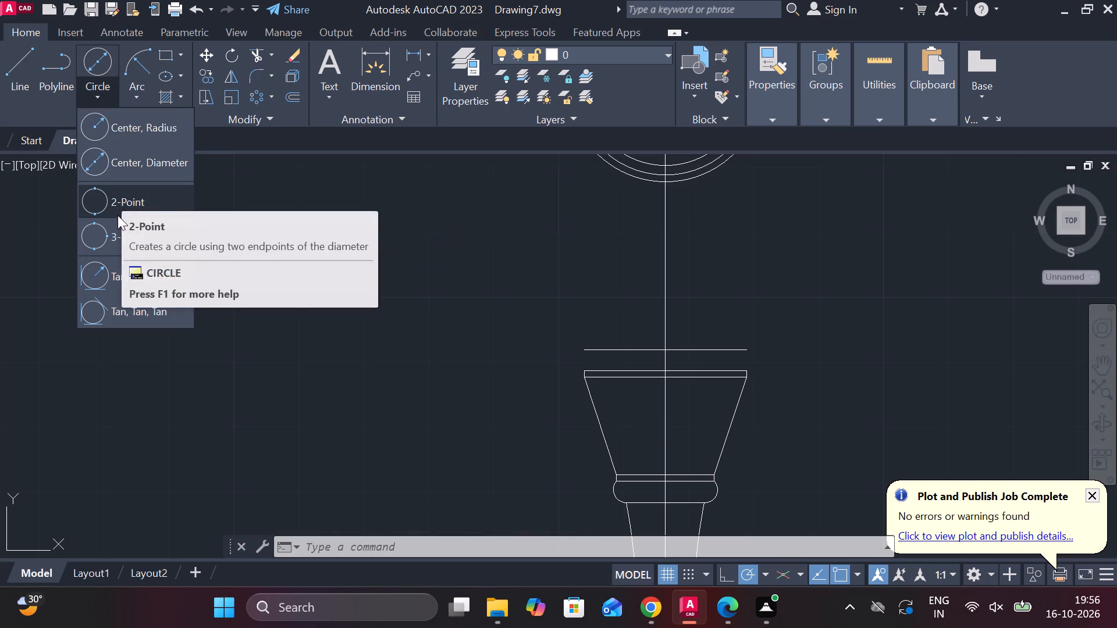
pyautogui.click(104, 241)
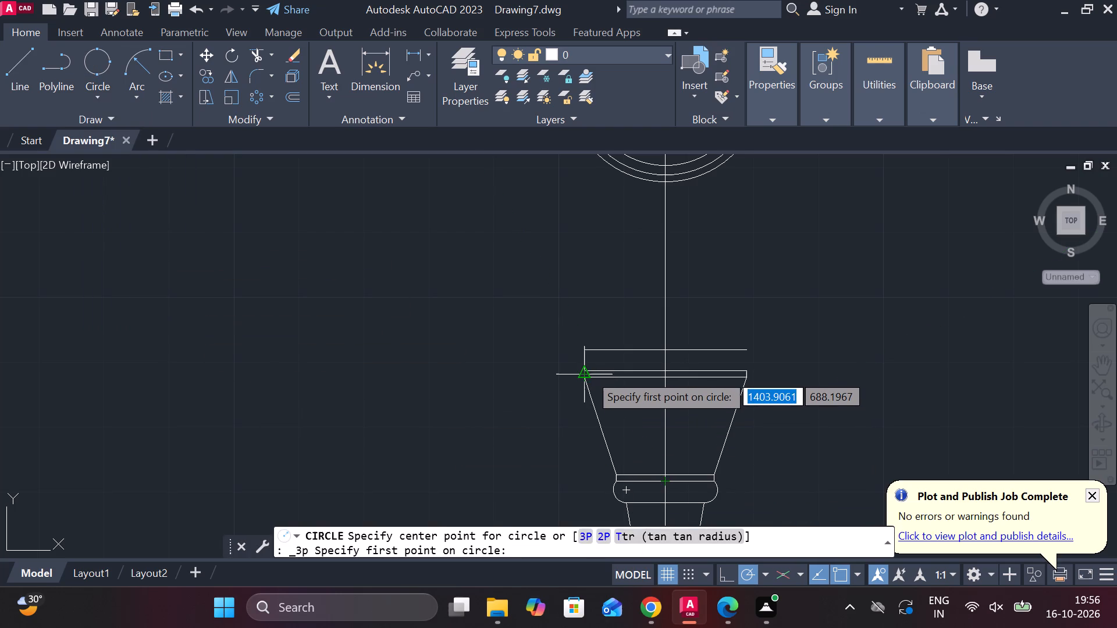
pyautogui.scroll(3, 589, 373)
pyautogui.click(575, 367)
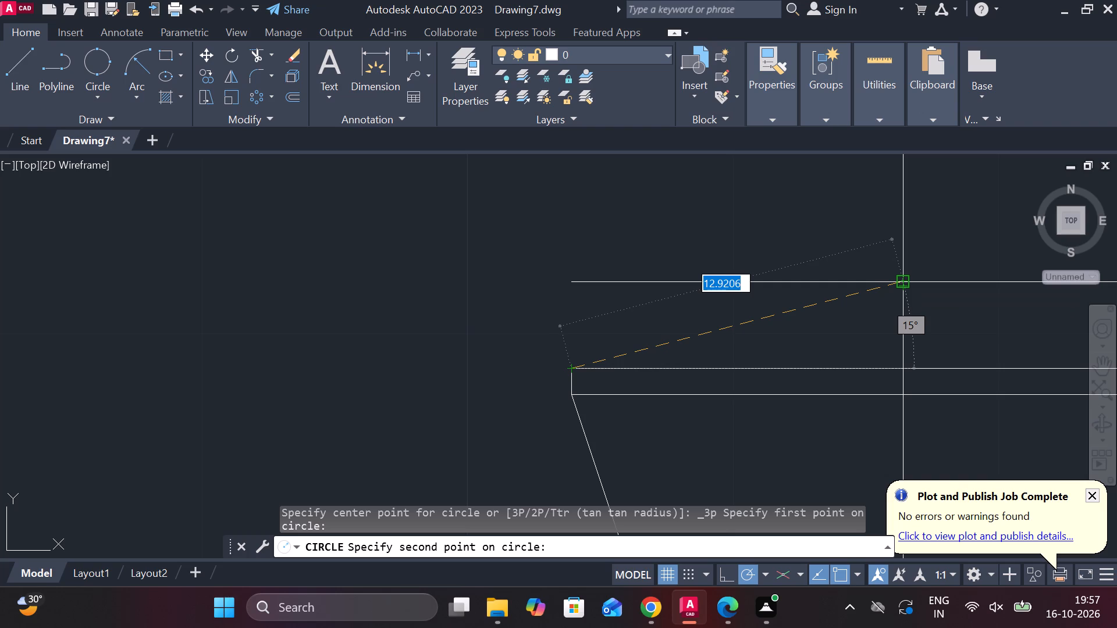
pyautogui.click(907, 279)
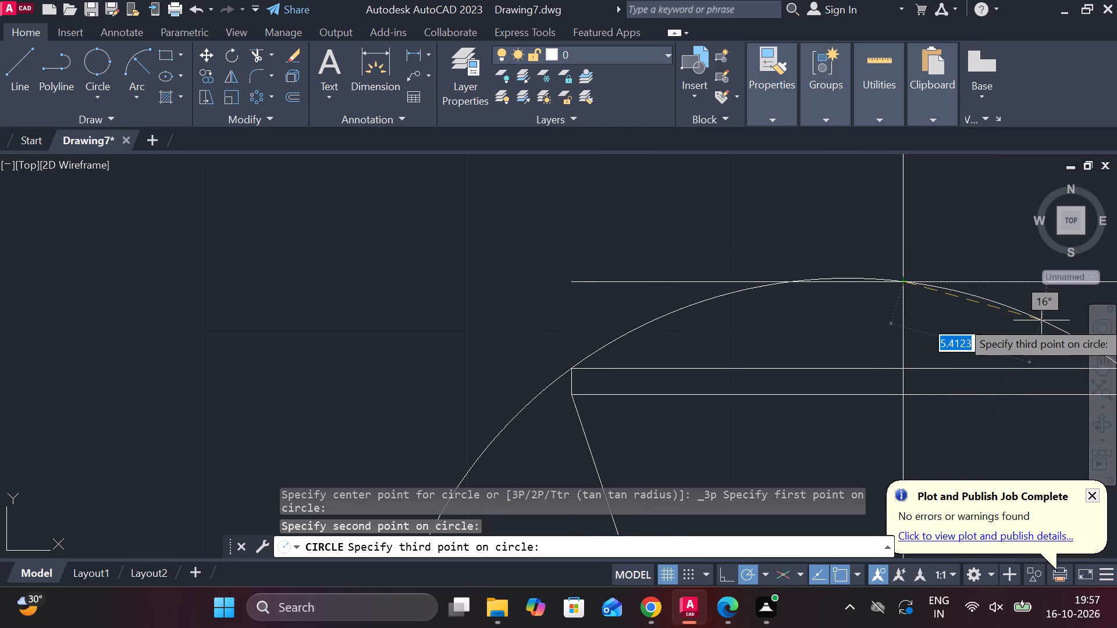
pyautogui.scroll(-2, 1039, 320)
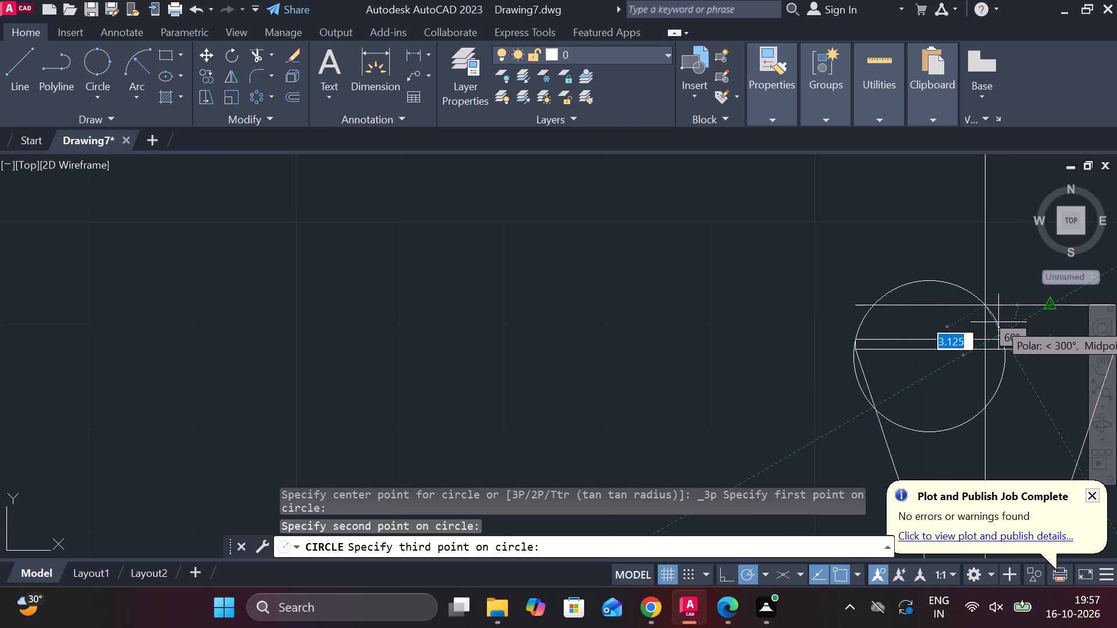
pyautogui.scroll(-2, 1079, 318)
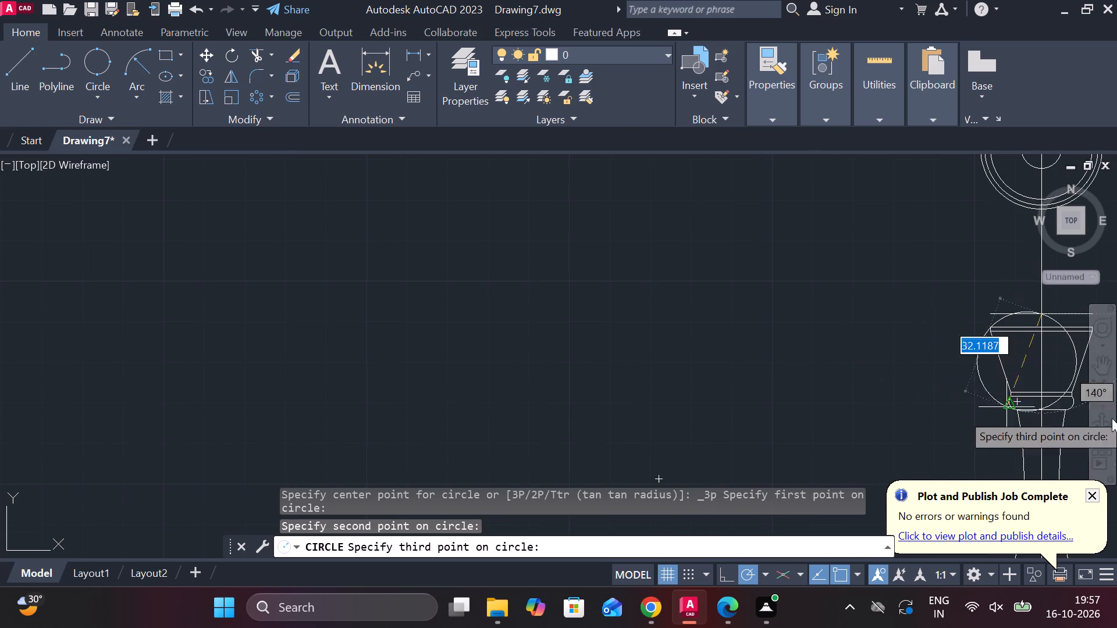
pyautogui.scroll(-2, 1114, 392)
pyautogui.scroll(-3, 636, 346)
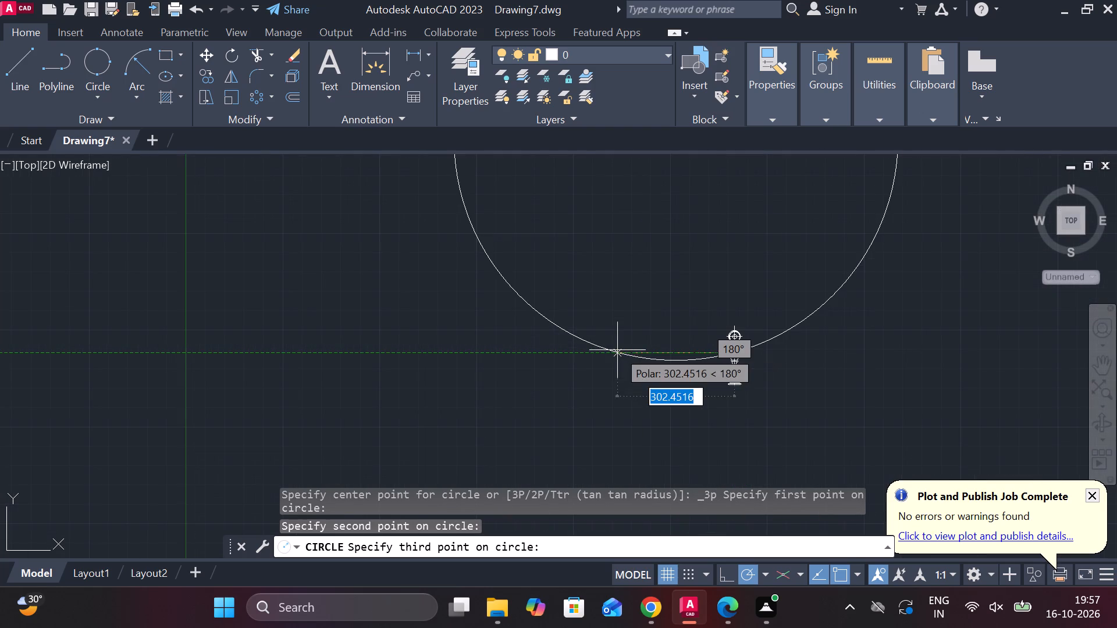
pyautogui.scroll(2, 819, 403)
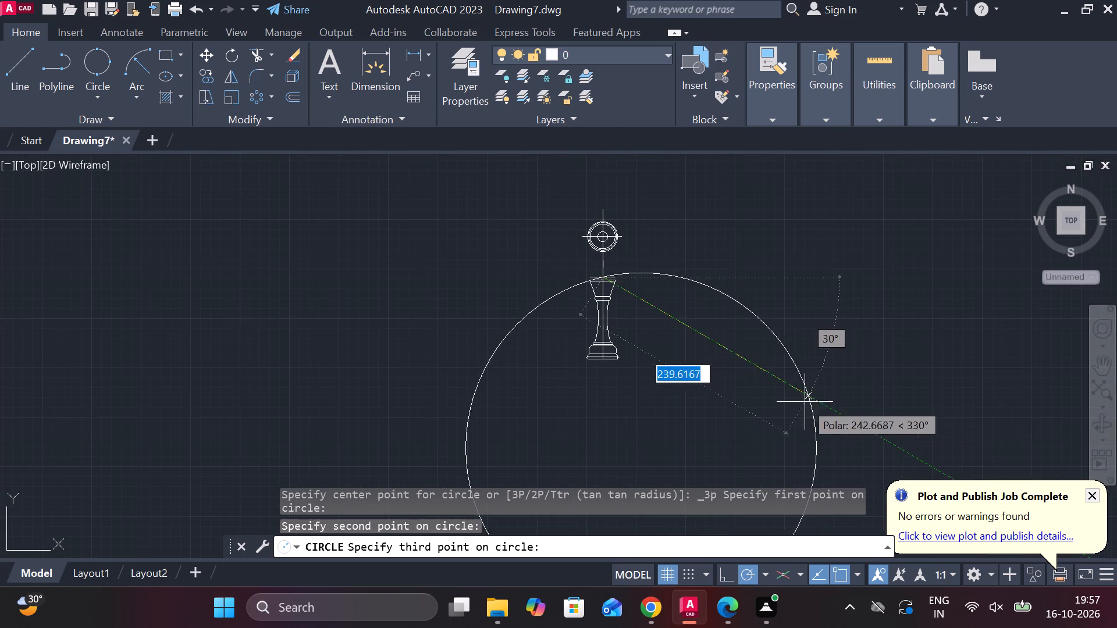
pyautogui.scroll(3, 763, 401)
pyautogui.scroll(-4, 670, 393)
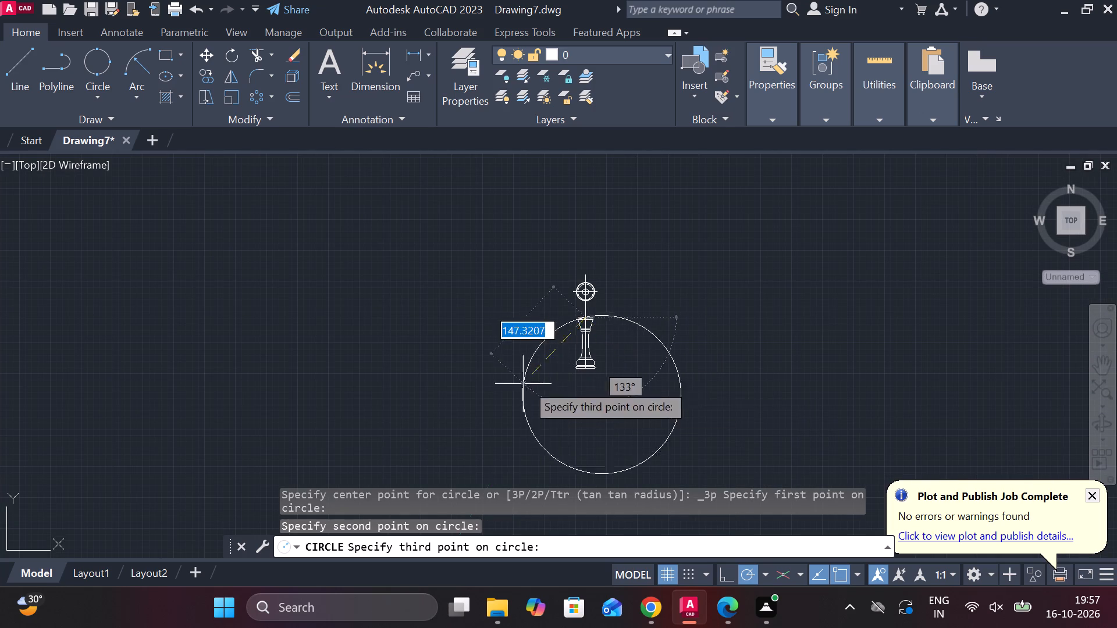
pyautogui.scroll(3, 573, 369)
pyautogui.scroll(-3, 596, 295)
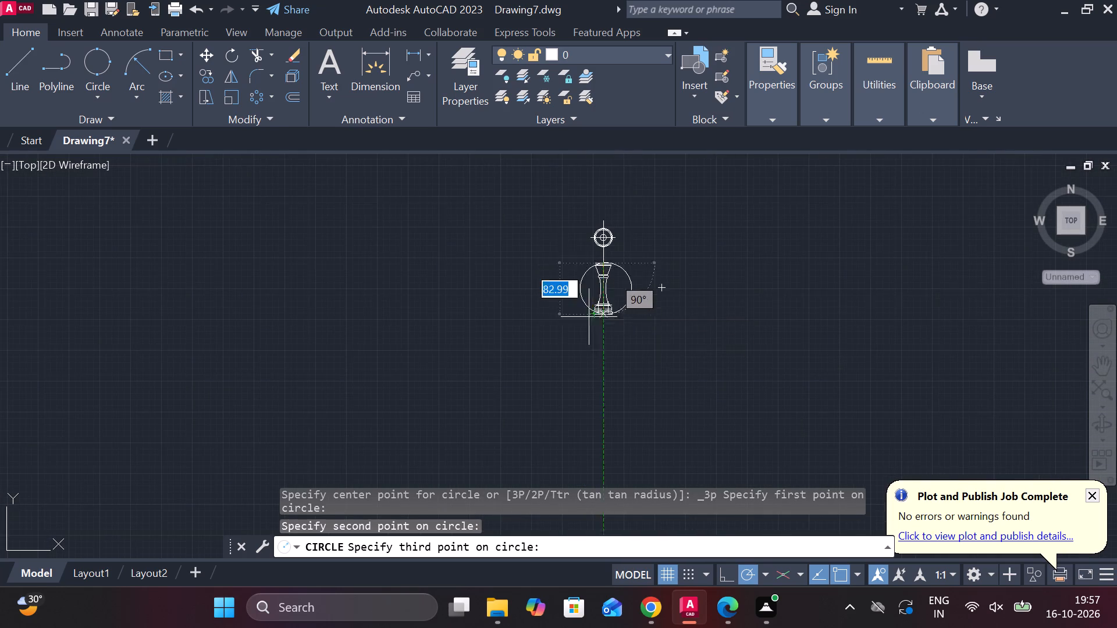
pyautogui.scroll(3, 588, 247)
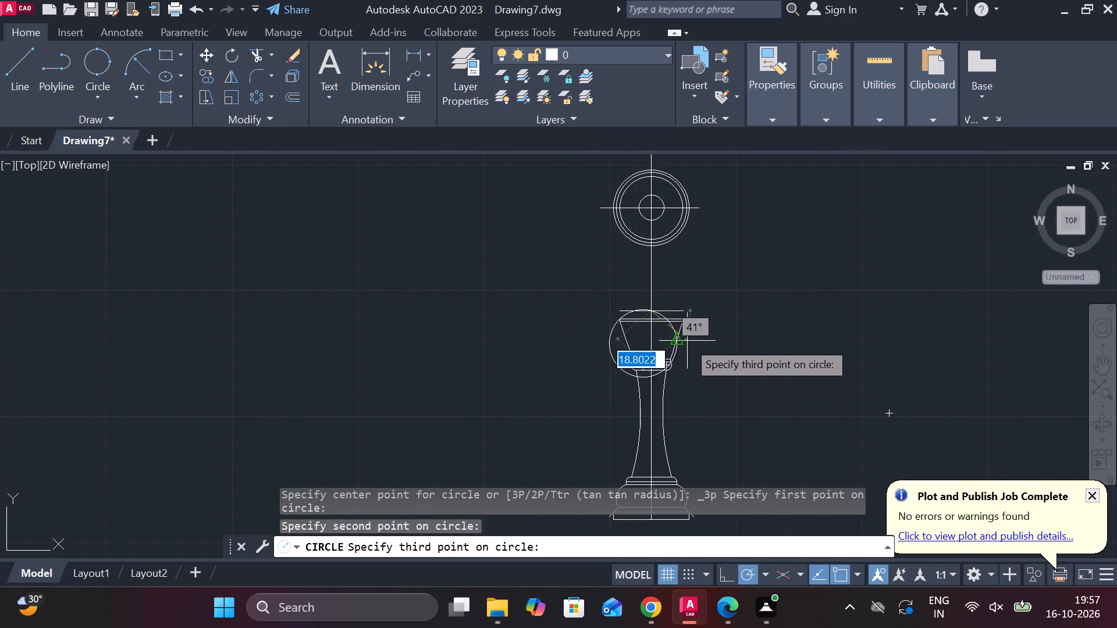
pyautogui.scroll(3, 686, 337)
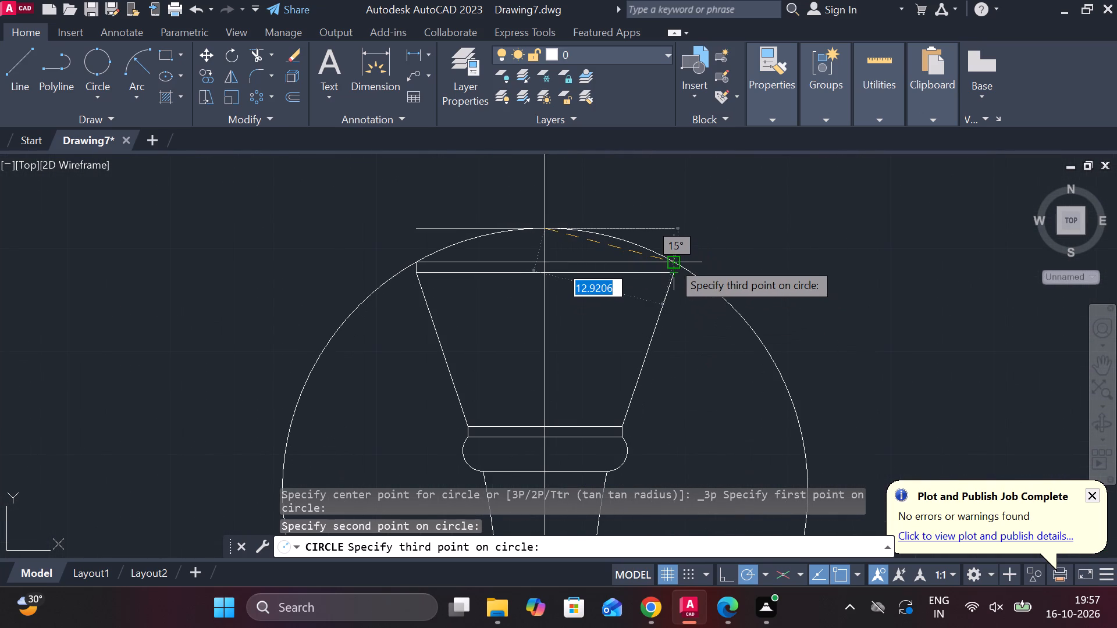
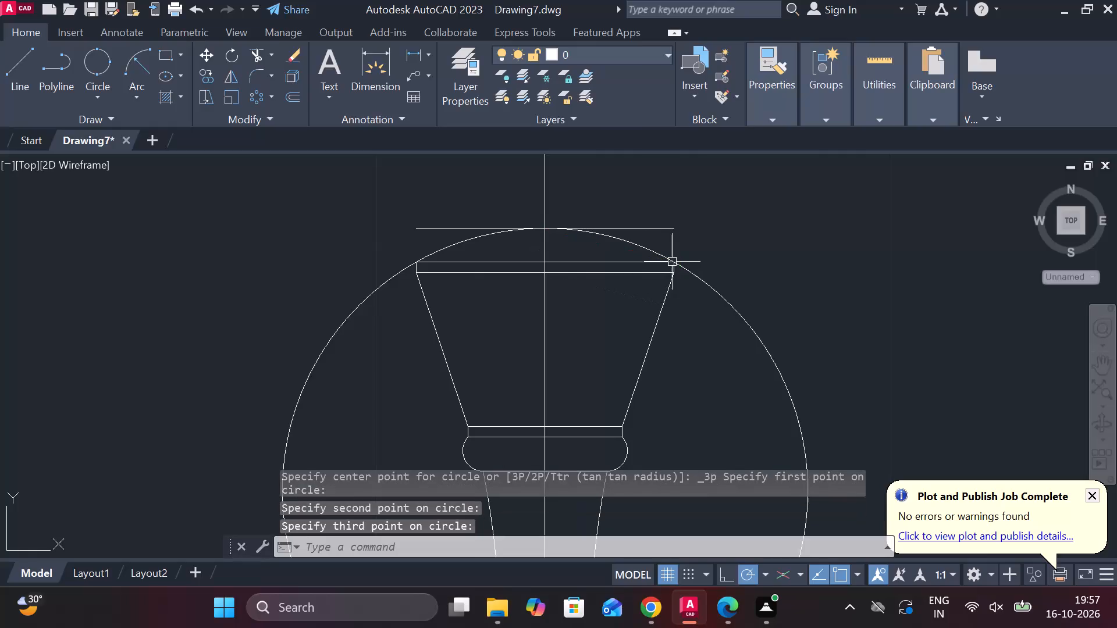
# Undo the three-point circle drawn through the rim corners of the tapered head.
pyautogui.scroll(-2, 597, 354)
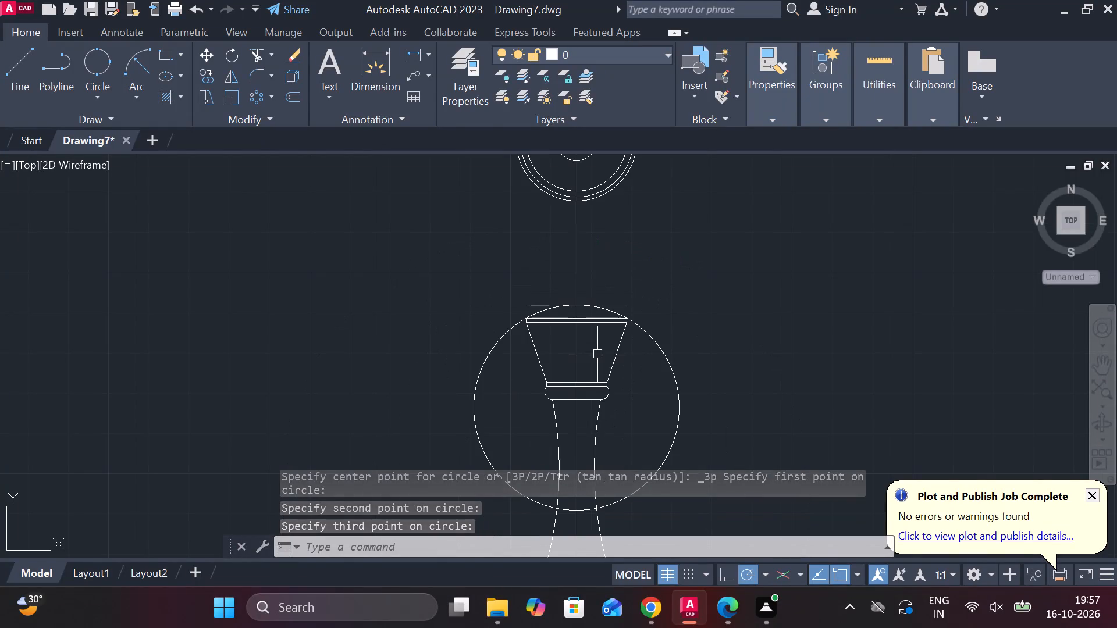
pyautogui.press('Escape')
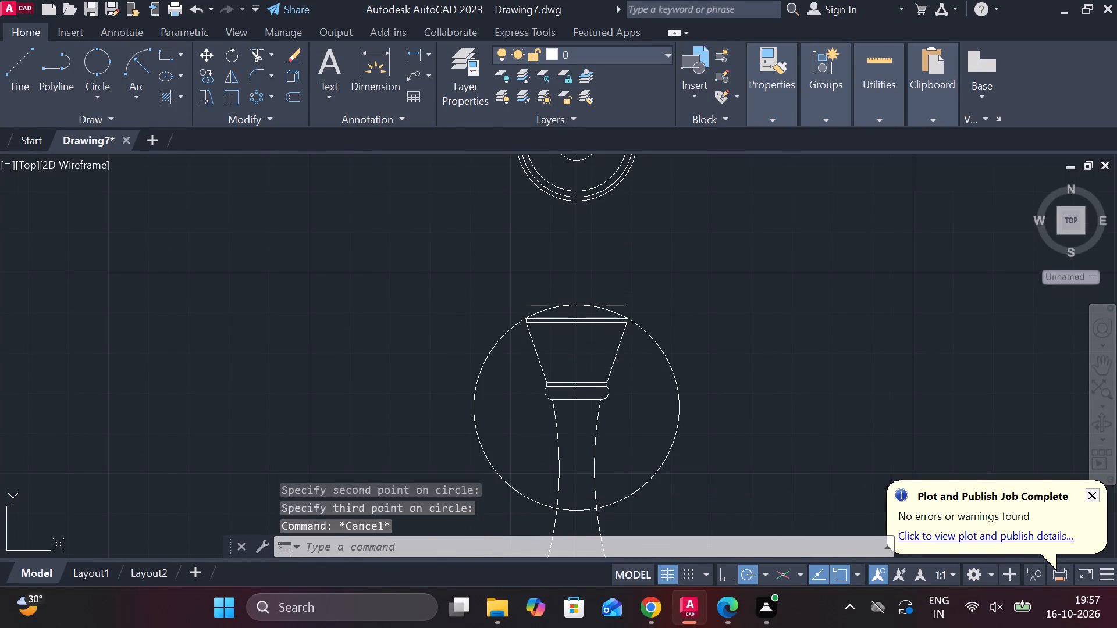
pyautogui.hotkey('ctrl', 'z')
pyautogui.hotkey('ctrl', 'z')
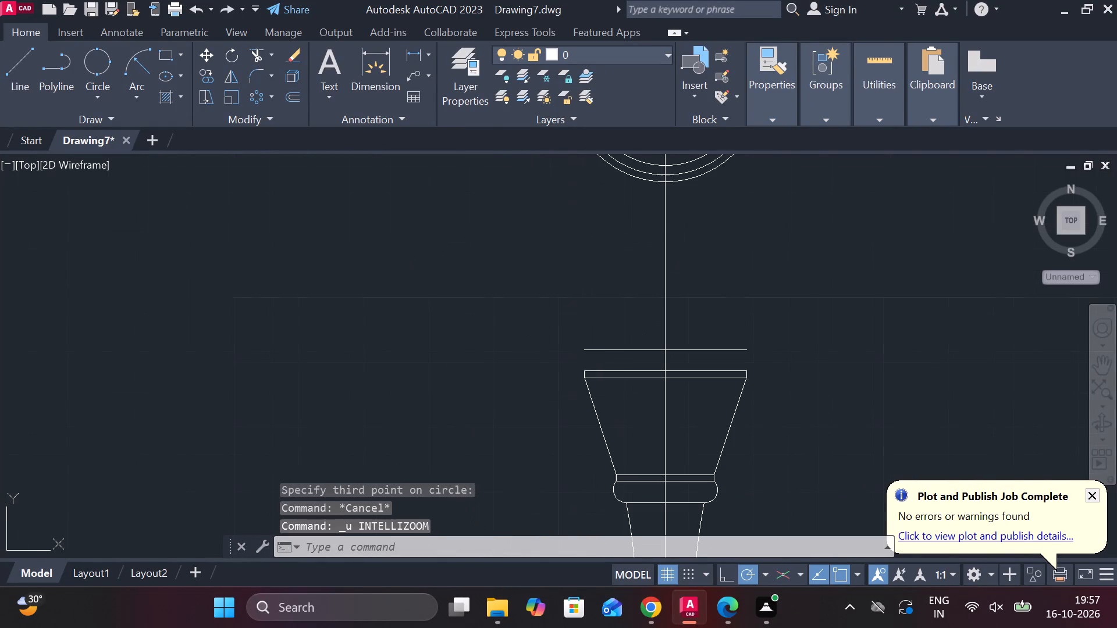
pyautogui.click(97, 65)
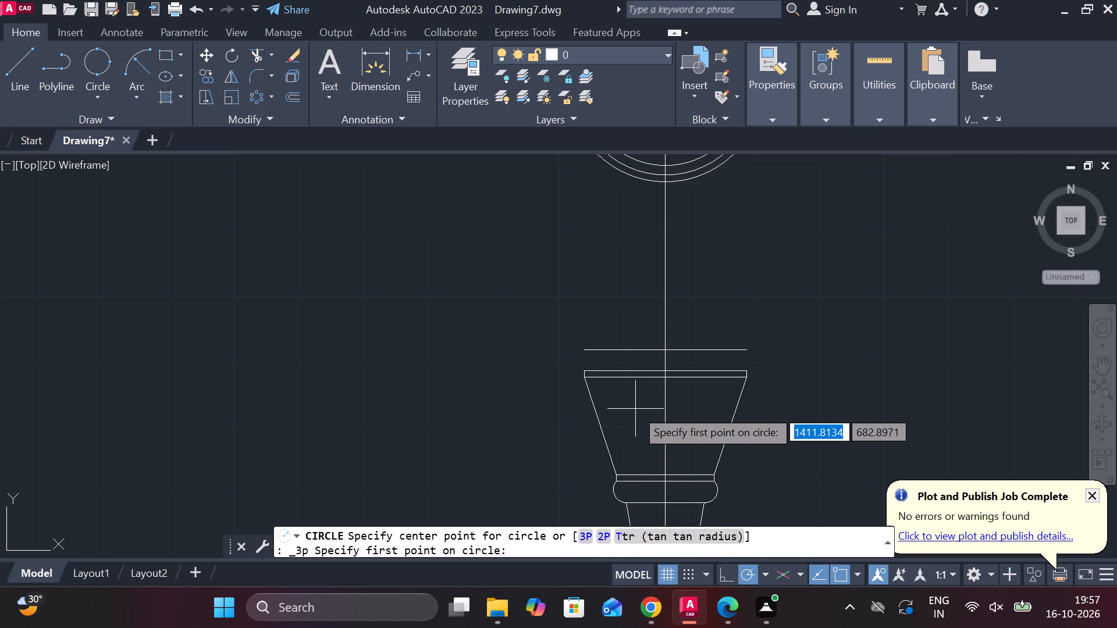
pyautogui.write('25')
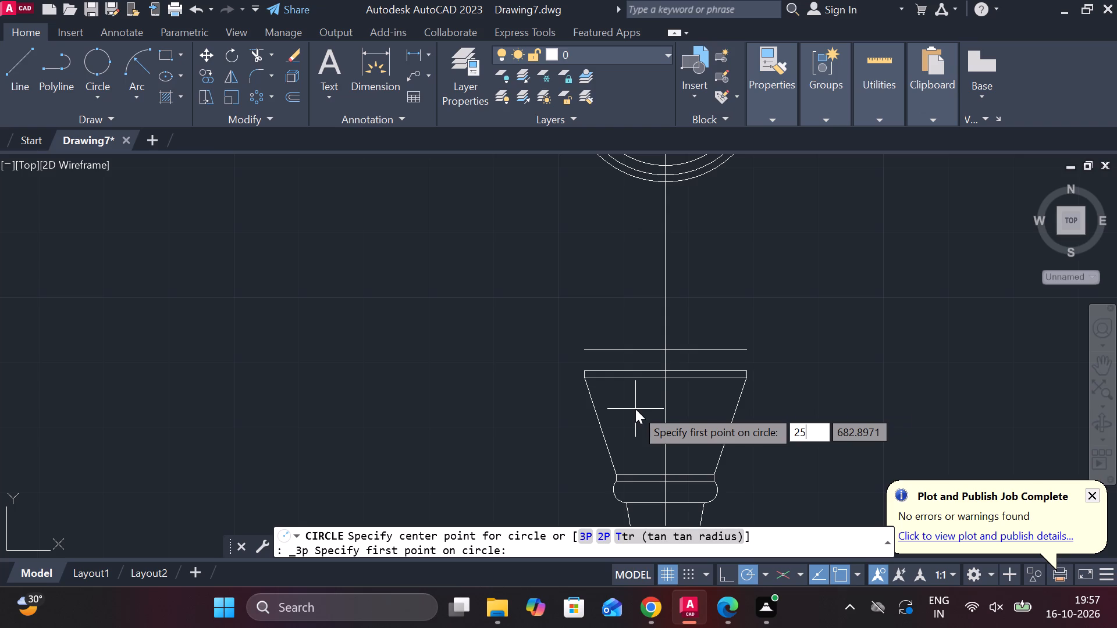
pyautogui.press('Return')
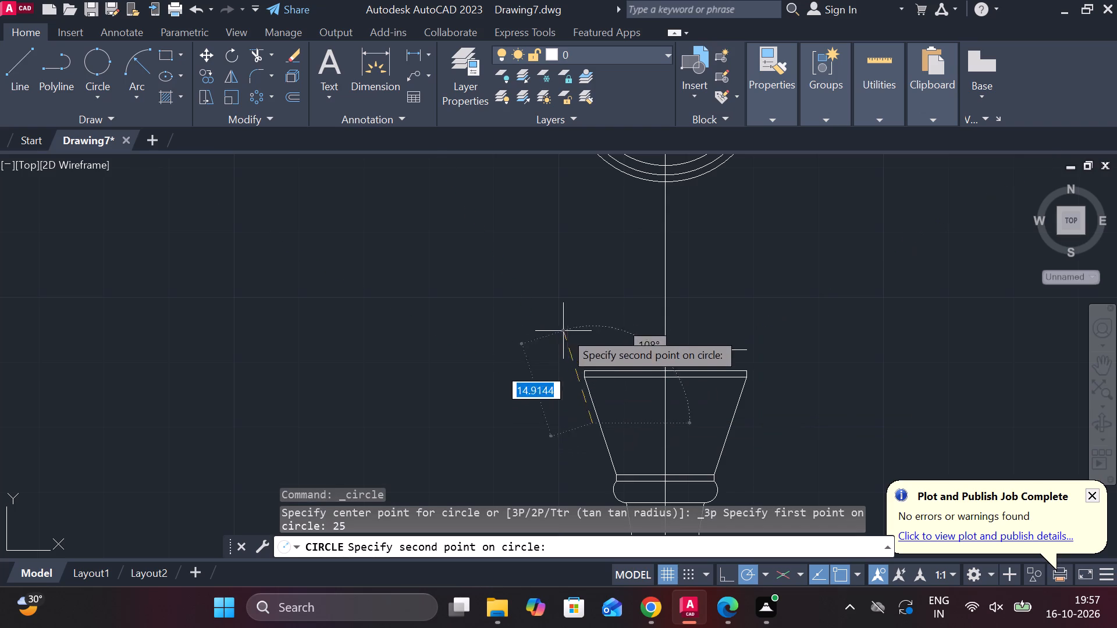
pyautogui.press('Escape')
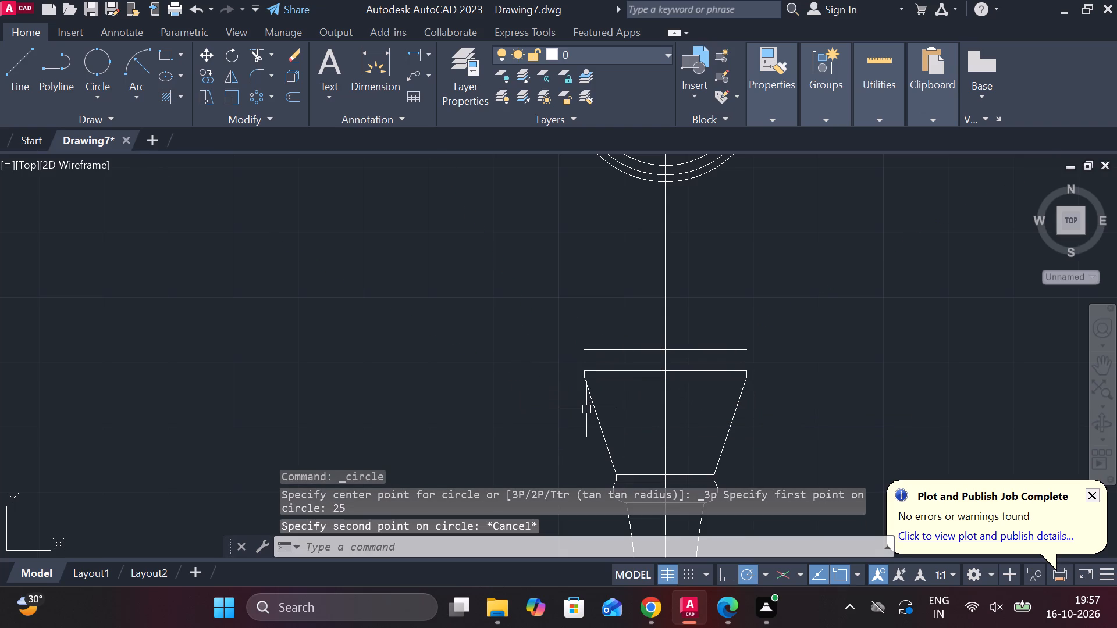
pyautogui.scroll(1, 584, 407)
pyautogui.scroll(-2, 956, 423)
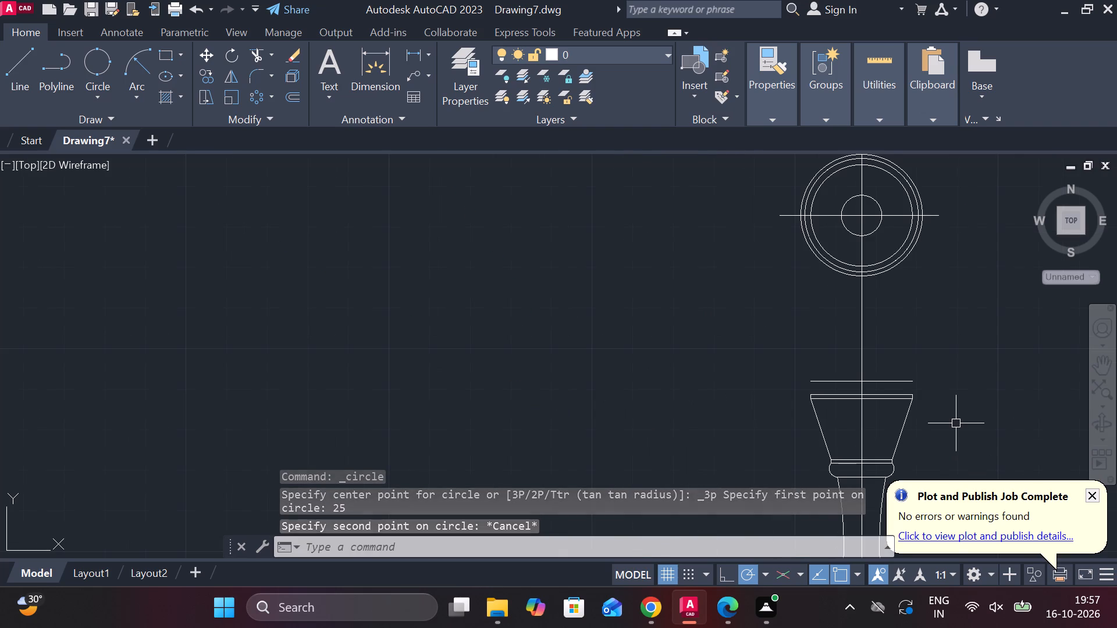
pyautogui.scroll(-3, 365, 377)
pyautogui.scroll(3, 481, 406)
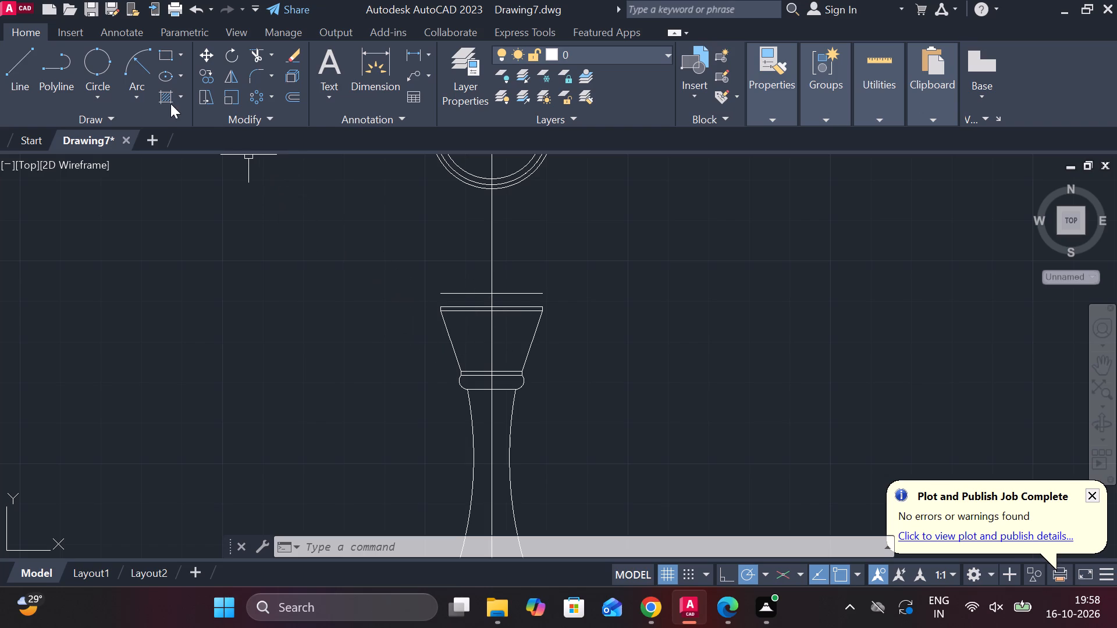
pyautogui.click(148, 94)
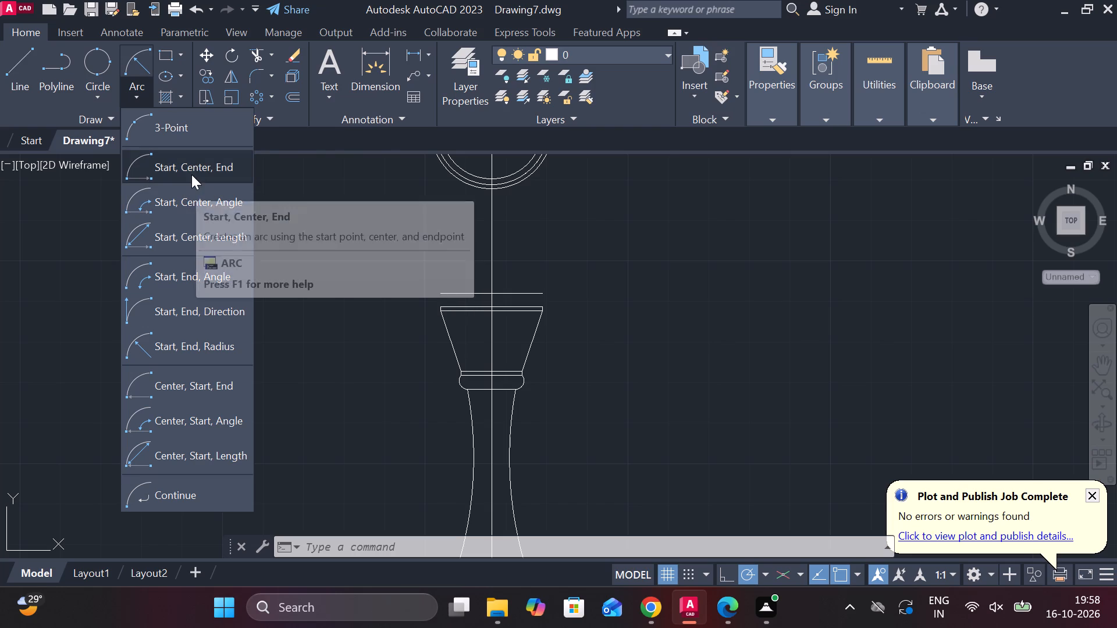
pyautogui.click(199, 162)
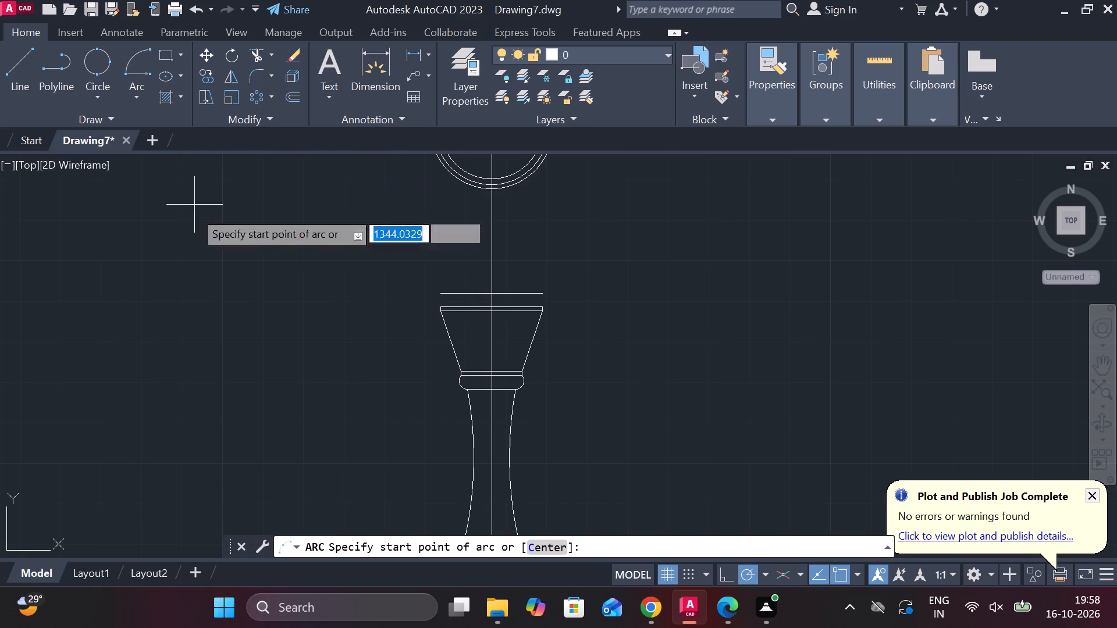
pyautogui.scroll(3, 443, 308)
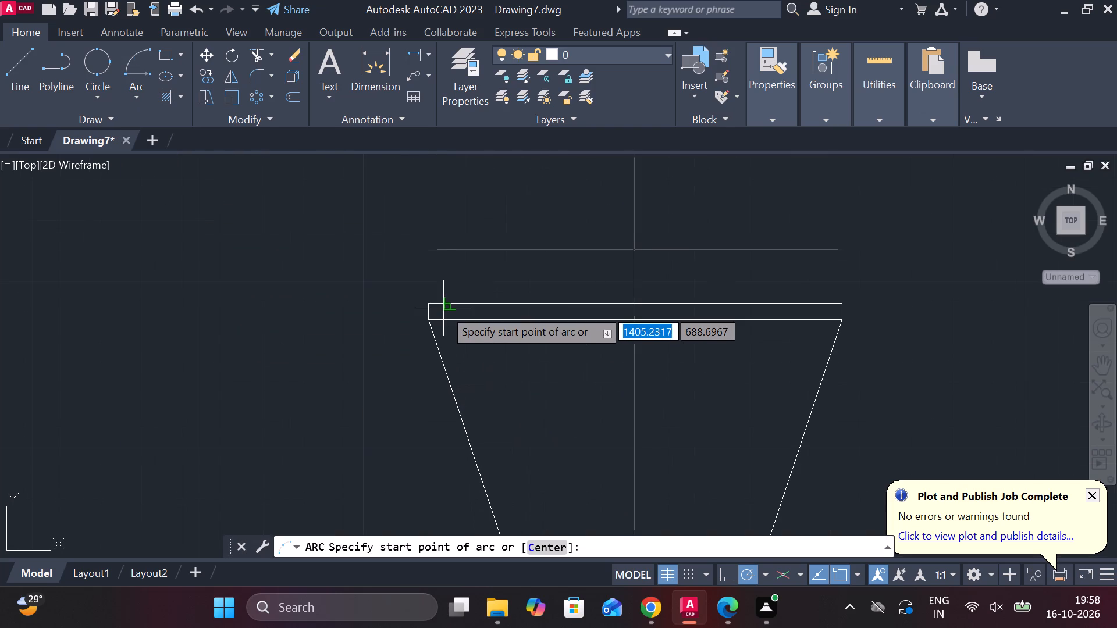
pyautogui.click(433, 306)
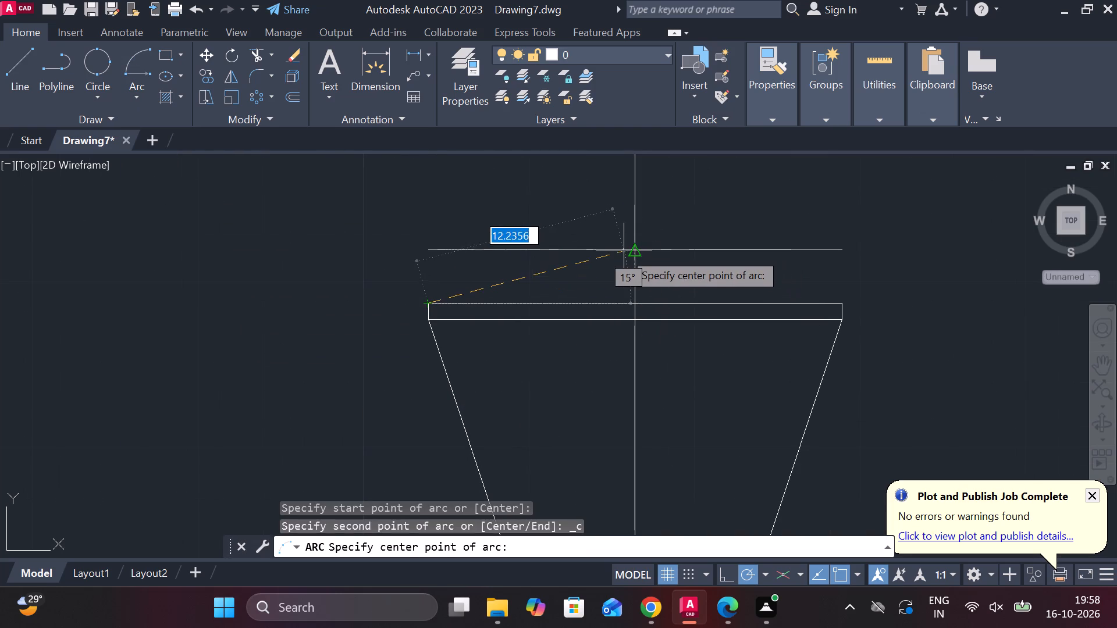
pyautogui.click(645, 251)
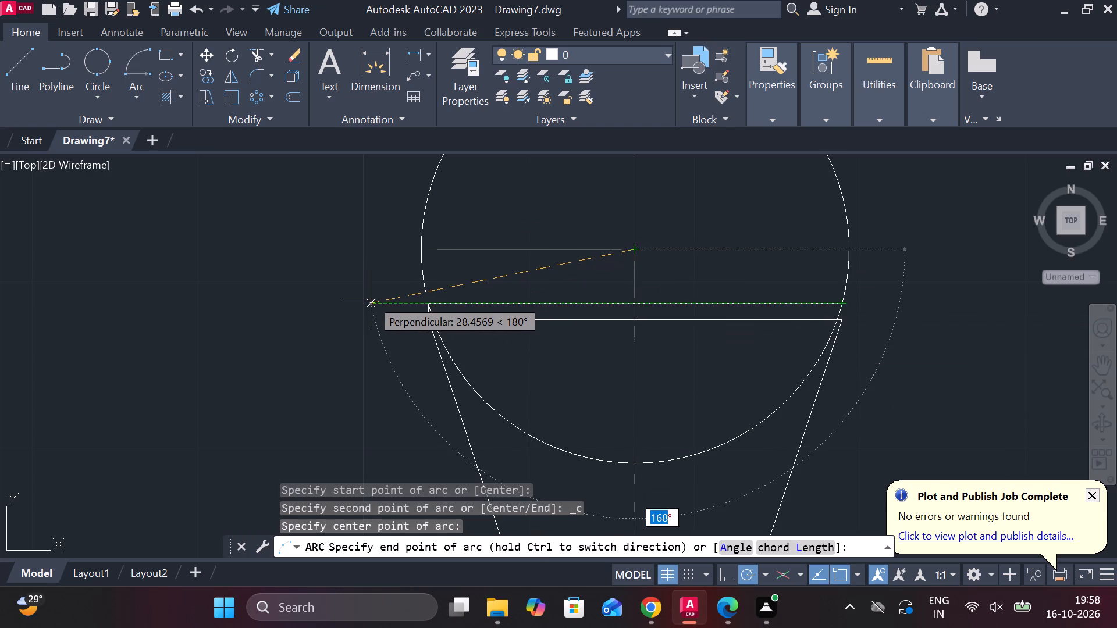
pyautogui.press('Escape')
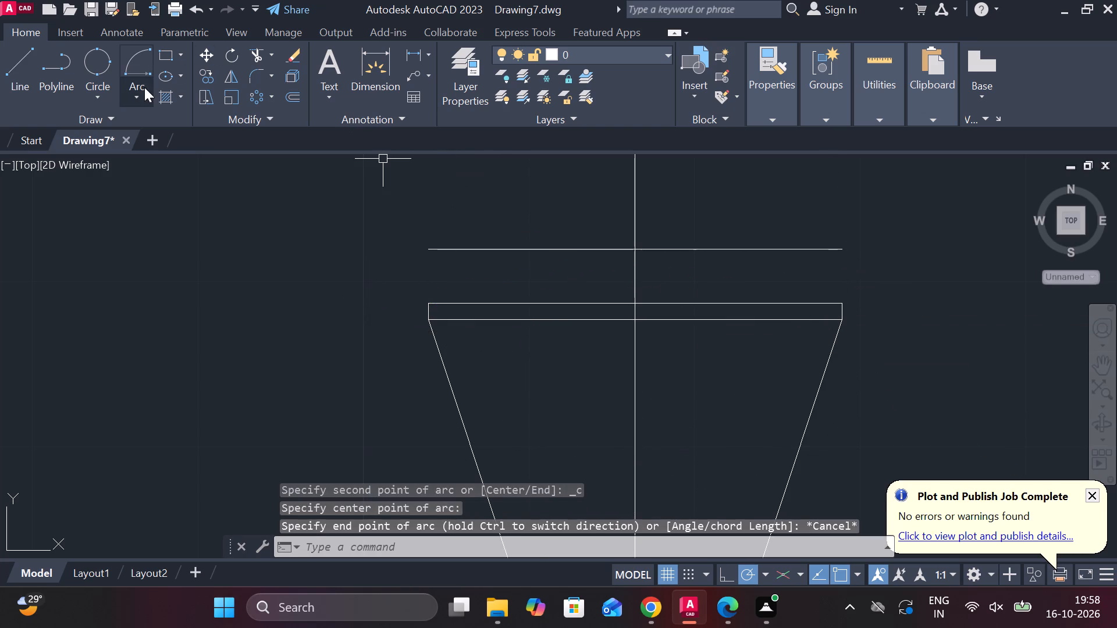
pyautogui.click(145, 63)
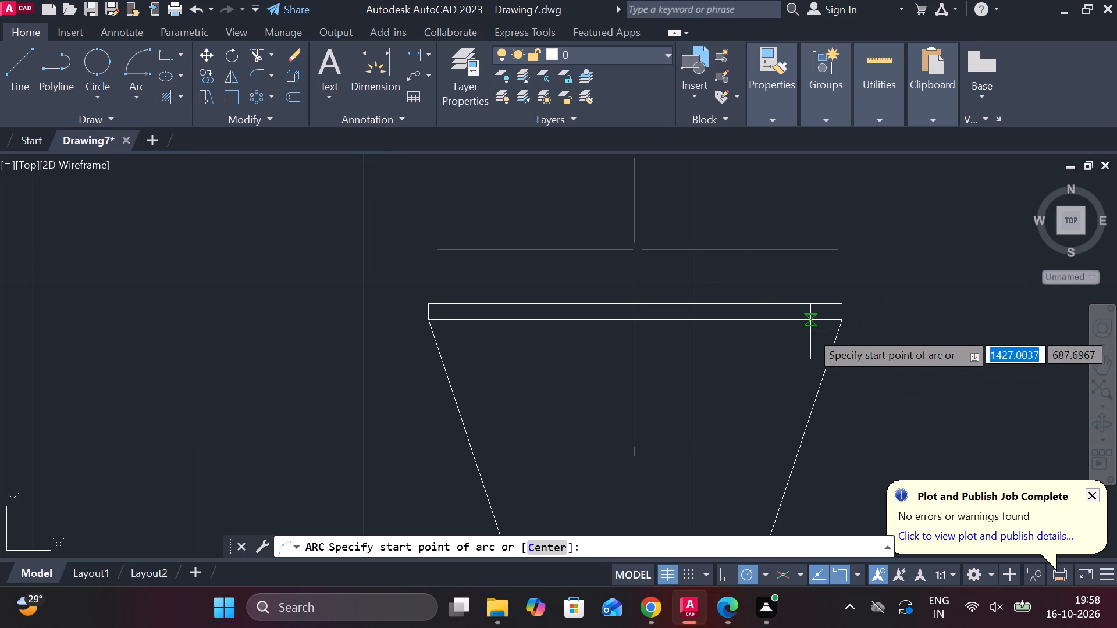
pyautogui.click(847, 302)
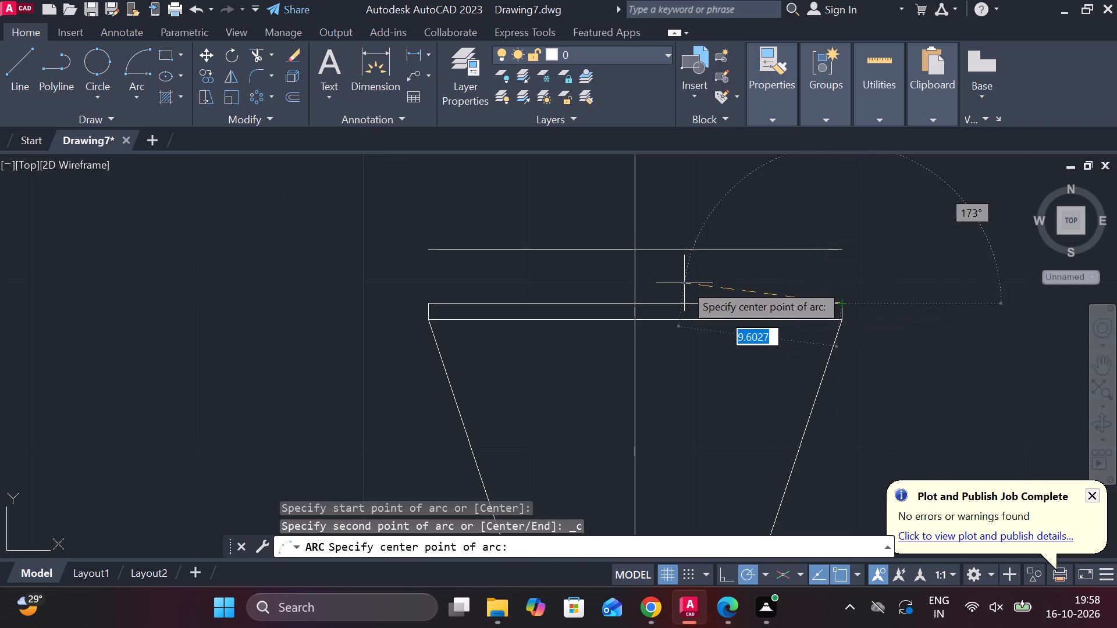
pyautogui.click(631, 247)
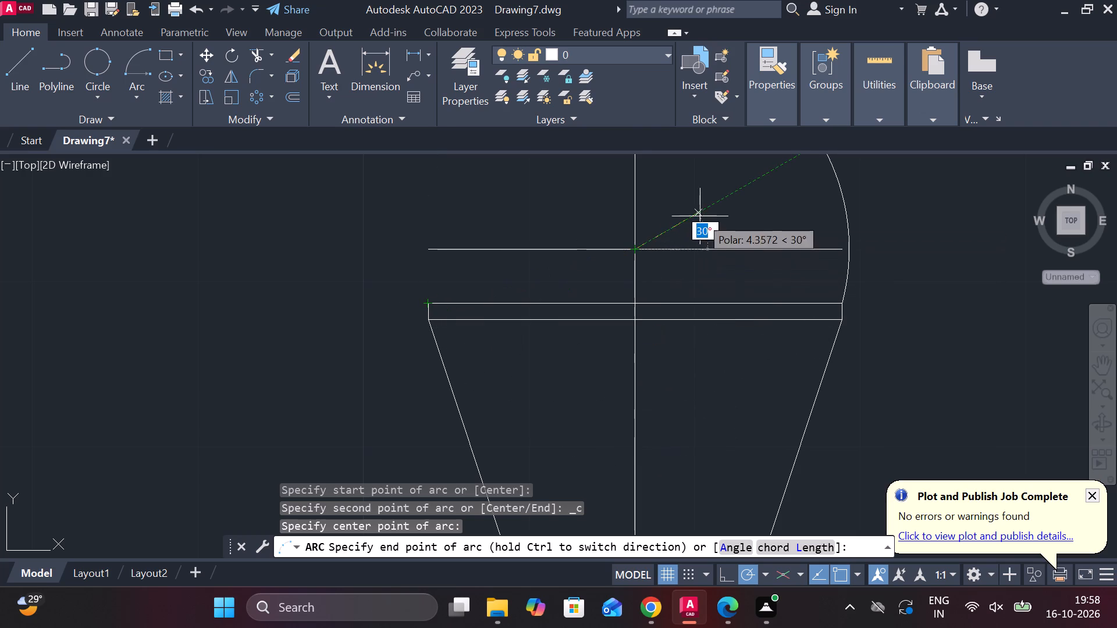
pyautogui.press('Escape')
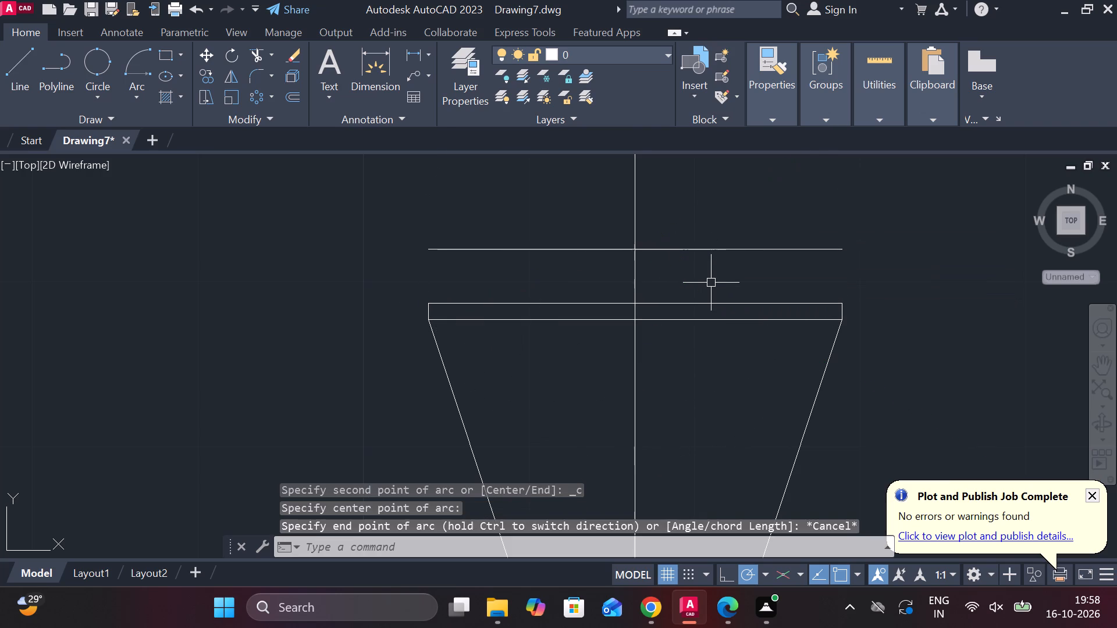
# Copy both halves of the horizontal line above the rim 2 units straight up along the centerline.
pyautogui.scroll(-2, 803, 277)
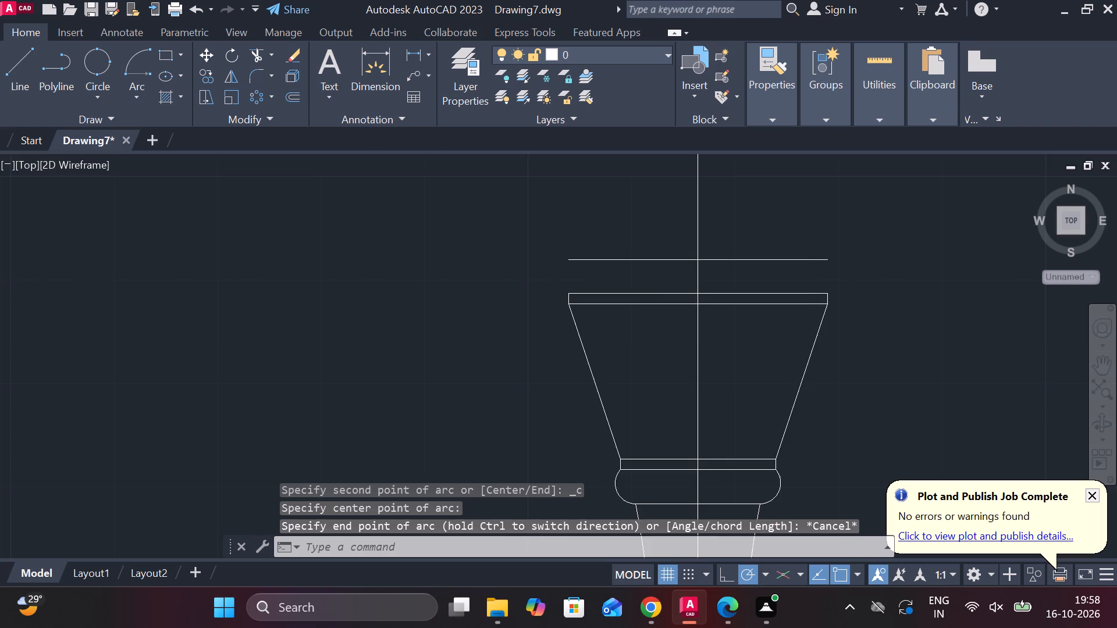
pyautogui.scroll(2, 866, 291)
pyautogui.scroll(-1, 842, 295)
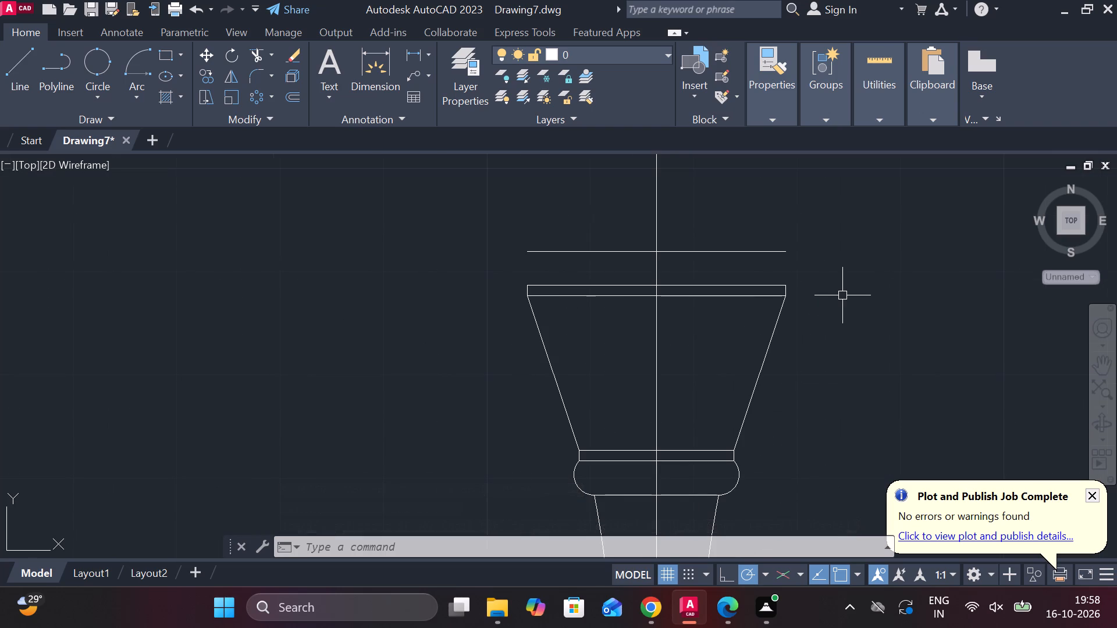
pyautogui.scroll(-1, 842, 295)
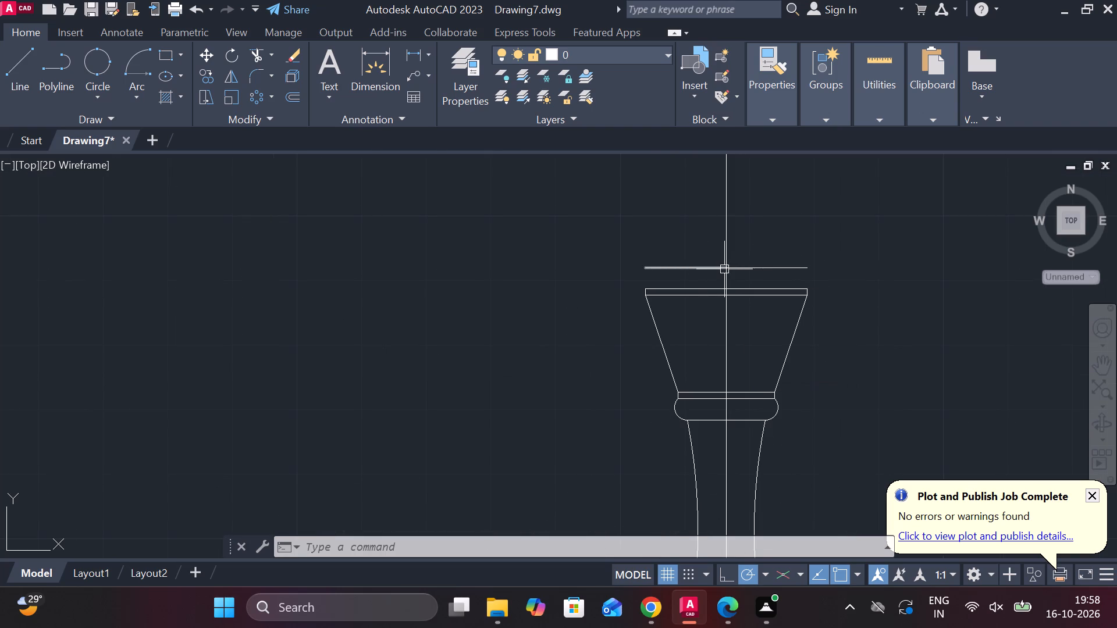
pyautogui.click(778, 267)
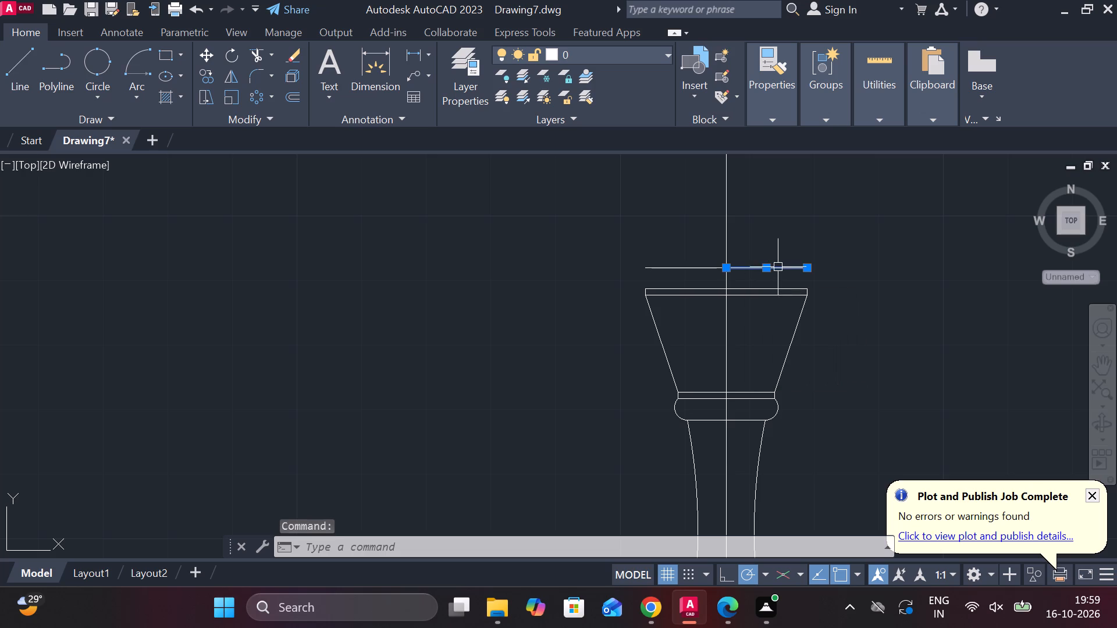
pyautogui.click(693, 269)
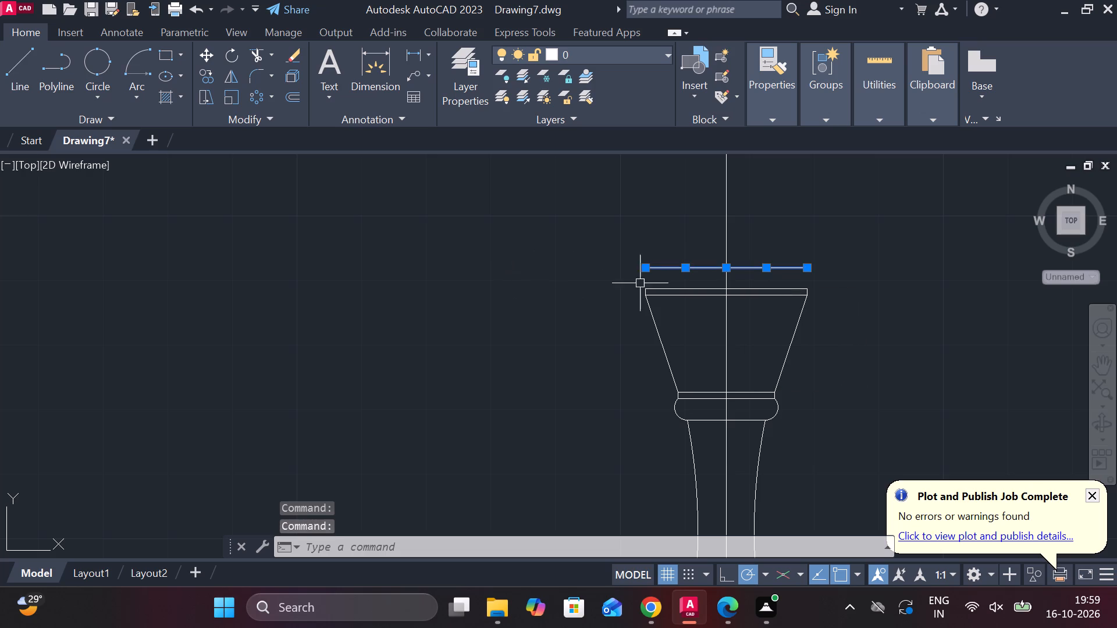
pyautogui.moveTo(200, 73); pyautogui.dragTo(203, 81)
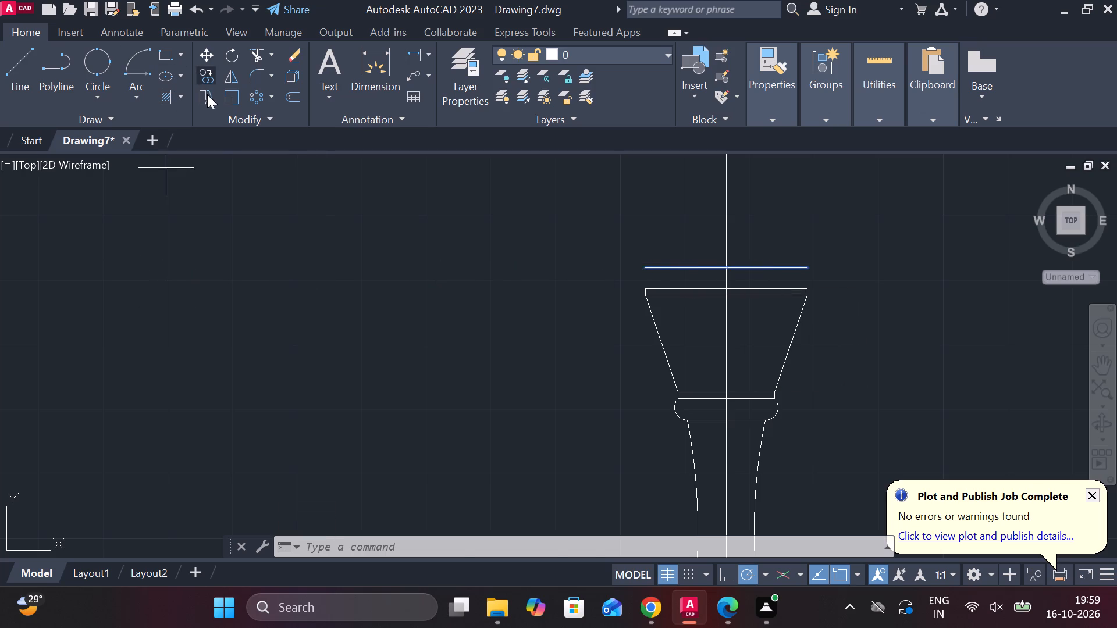
pyautogui.click(729, 265)
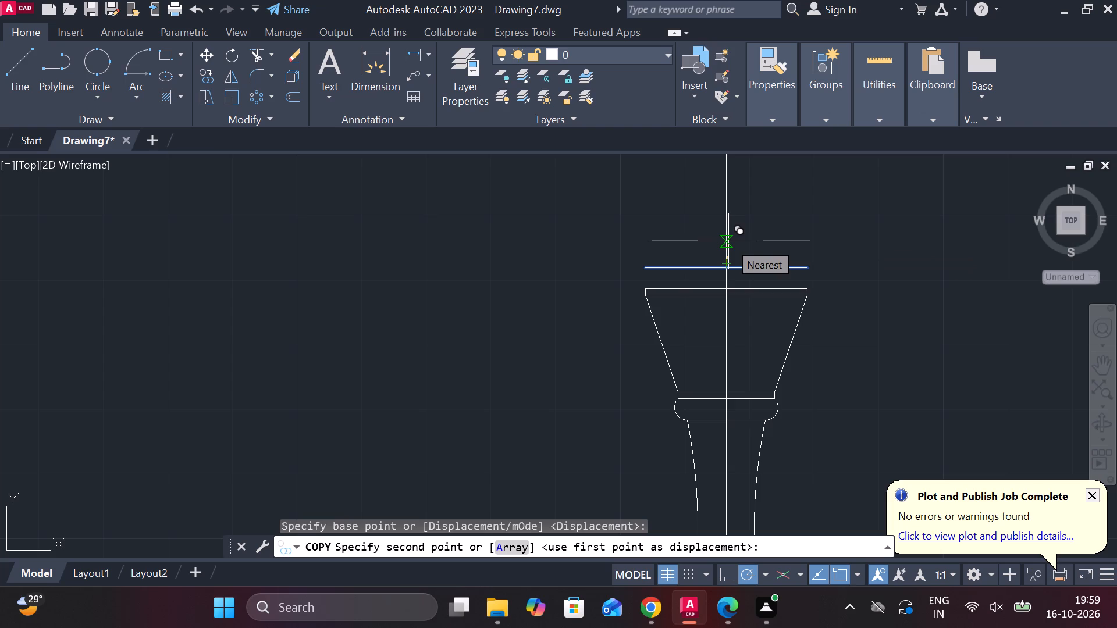
pyautogui.press('2')
pyautogui.press('Return')
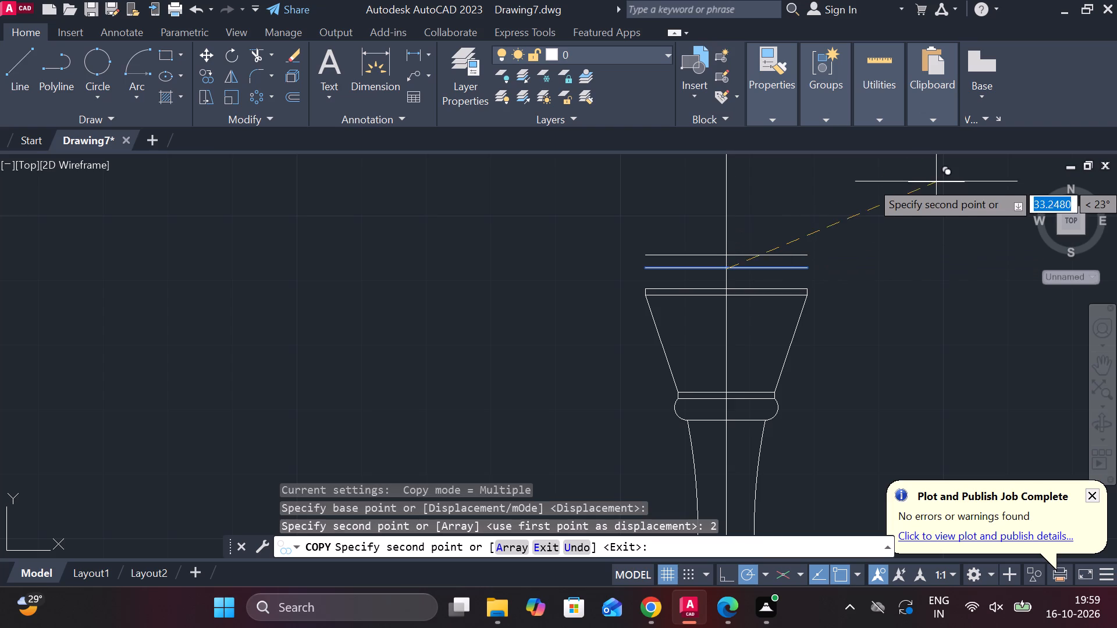
pyautogui.press('Escape')
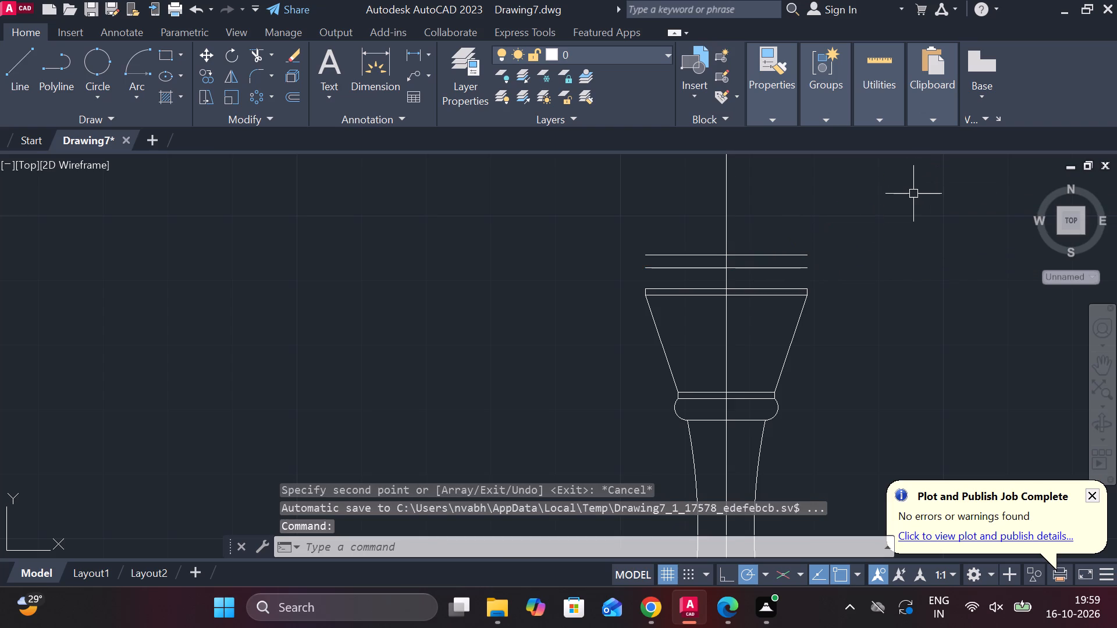
# Trim the vertical centerline between the rim and the lower horizontal line, and above the upper horizontal line.
pyautogui.click(256, 56)
pyautogui.click(728, 281)
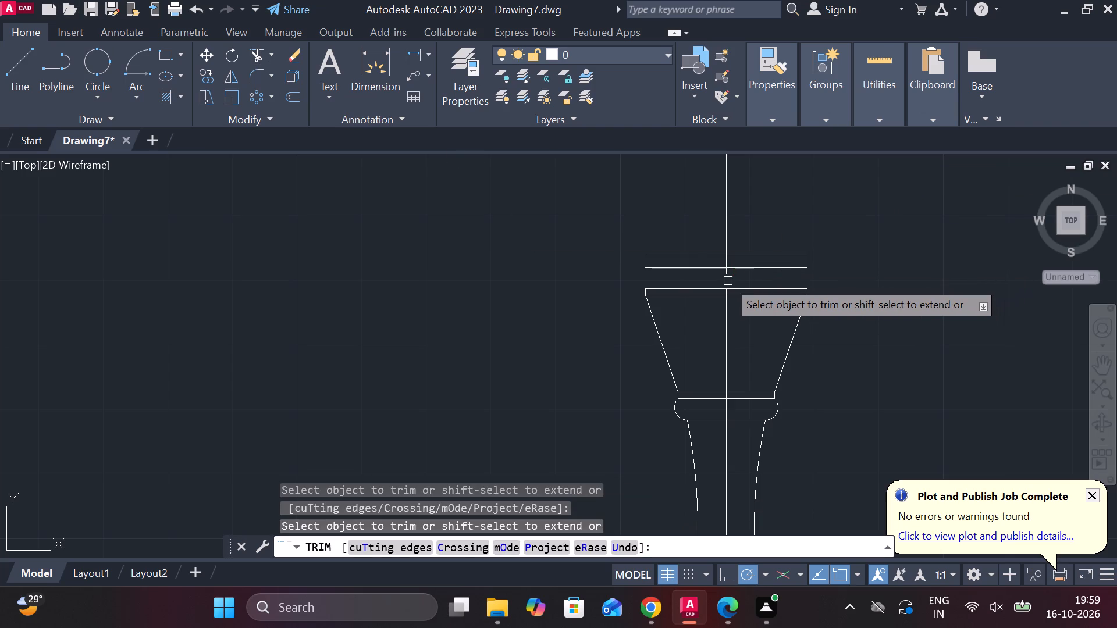
pyautogui.scroll(2, 744, 259)
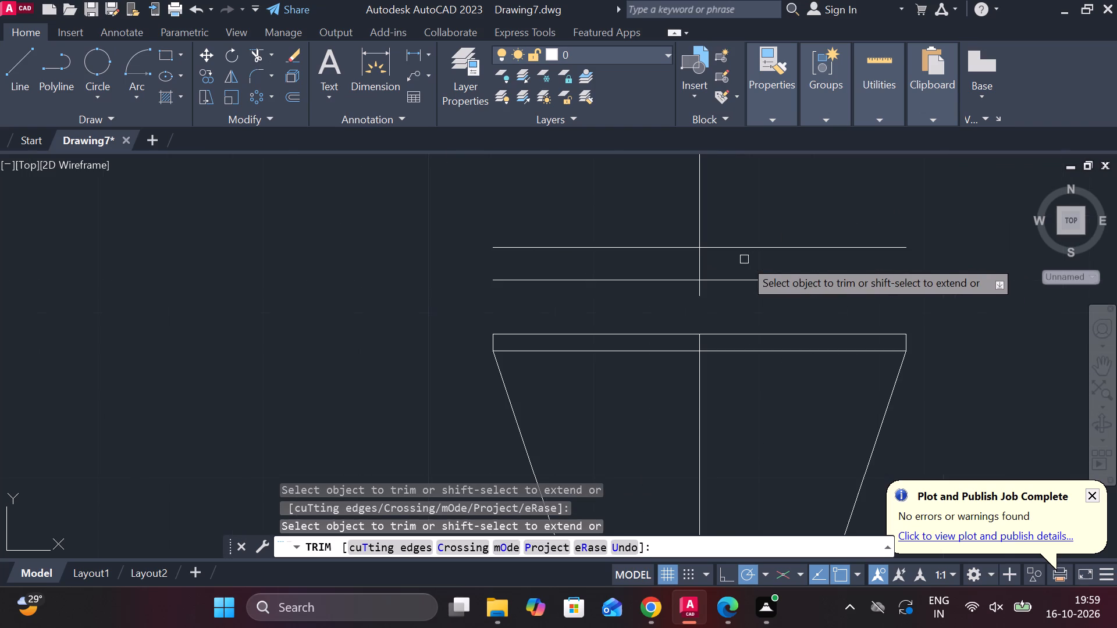
pyautogui.click(700, 298)
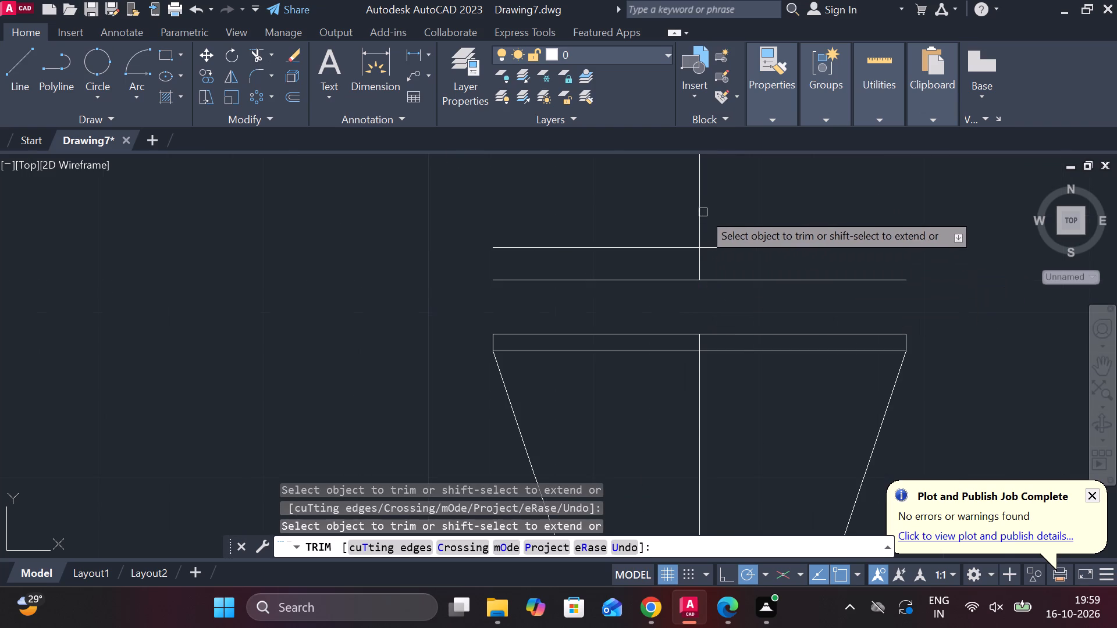
pyautogui.scroll(-4, 700, 215)
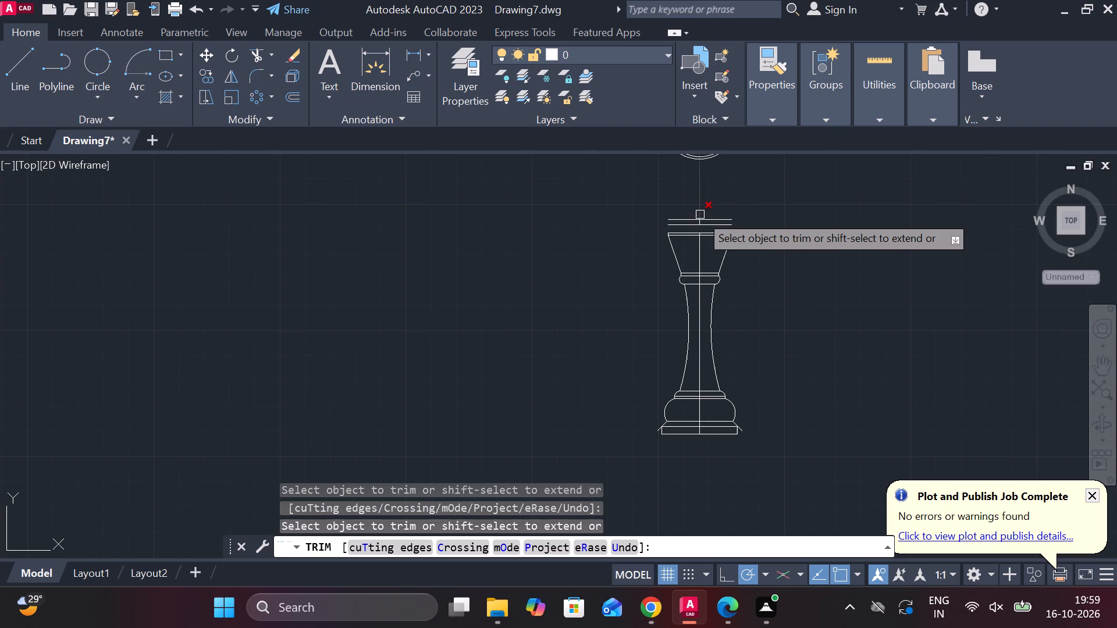
pyautogui.click(700, 189)
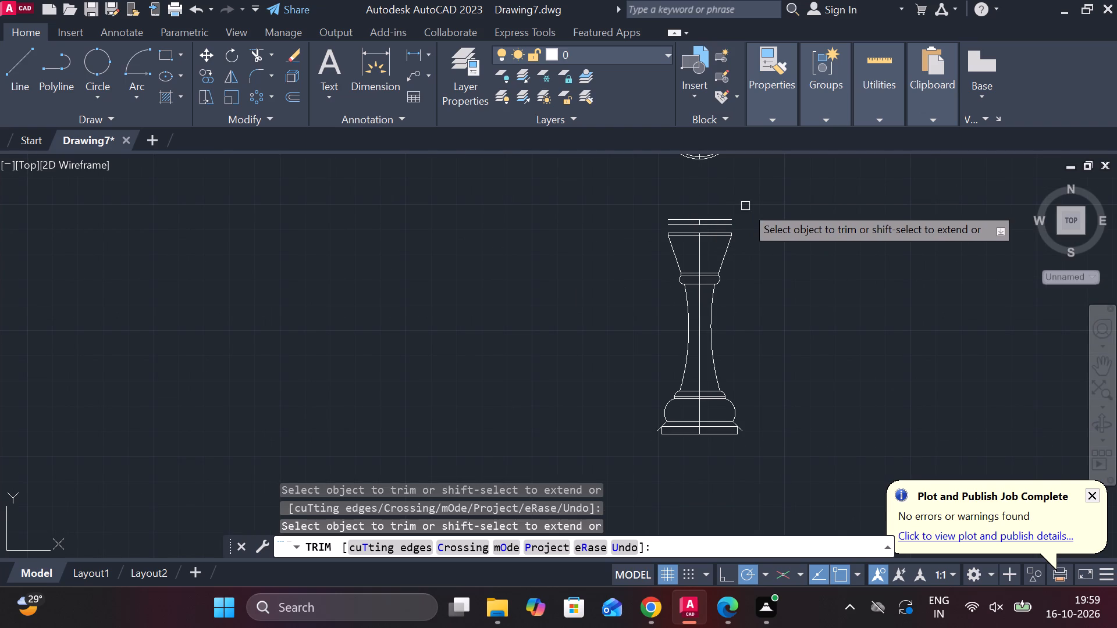
pyautogui.scroll(3, 702, 202)
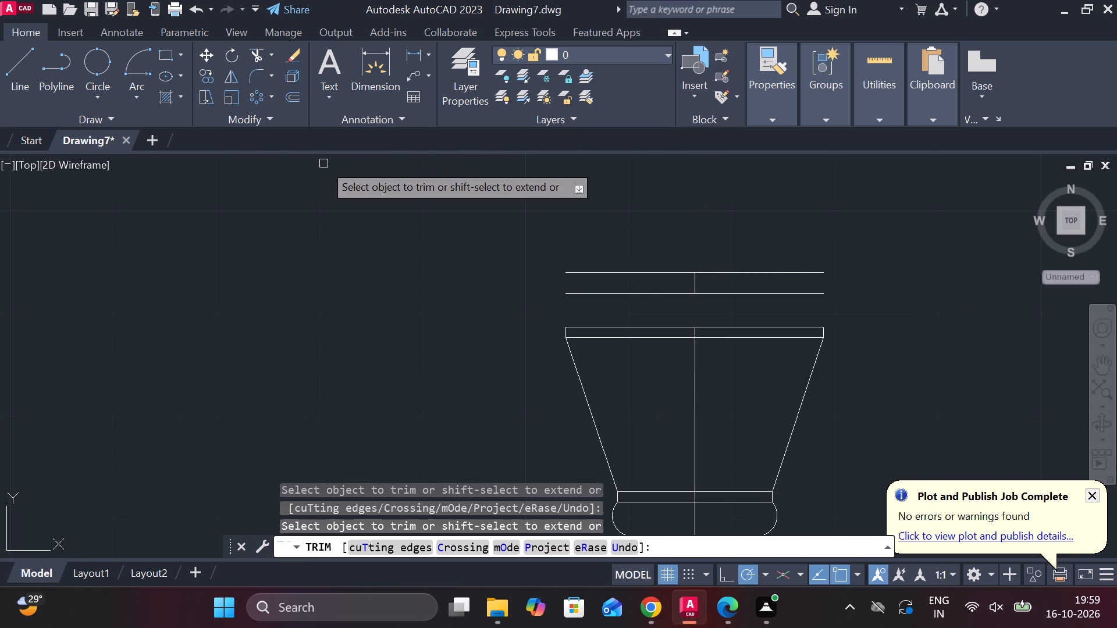
# Copy the short vertical line between the two horizontal lines above the rim 5 units to each side of the centerline.
pyautogui.press('Escape')
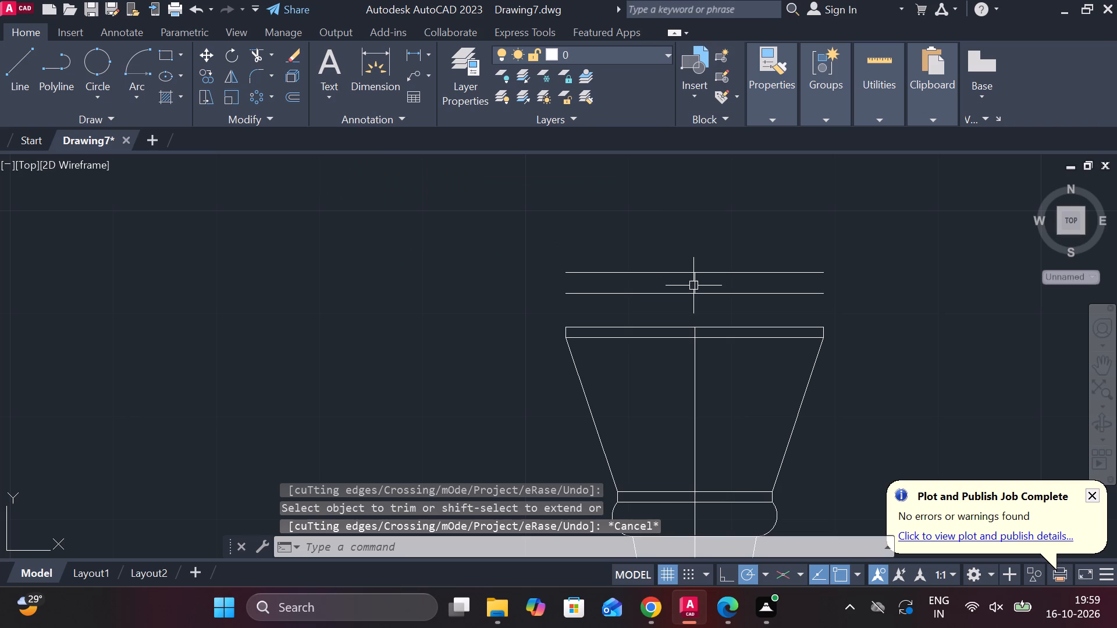
pyautogui.click(695, 286)
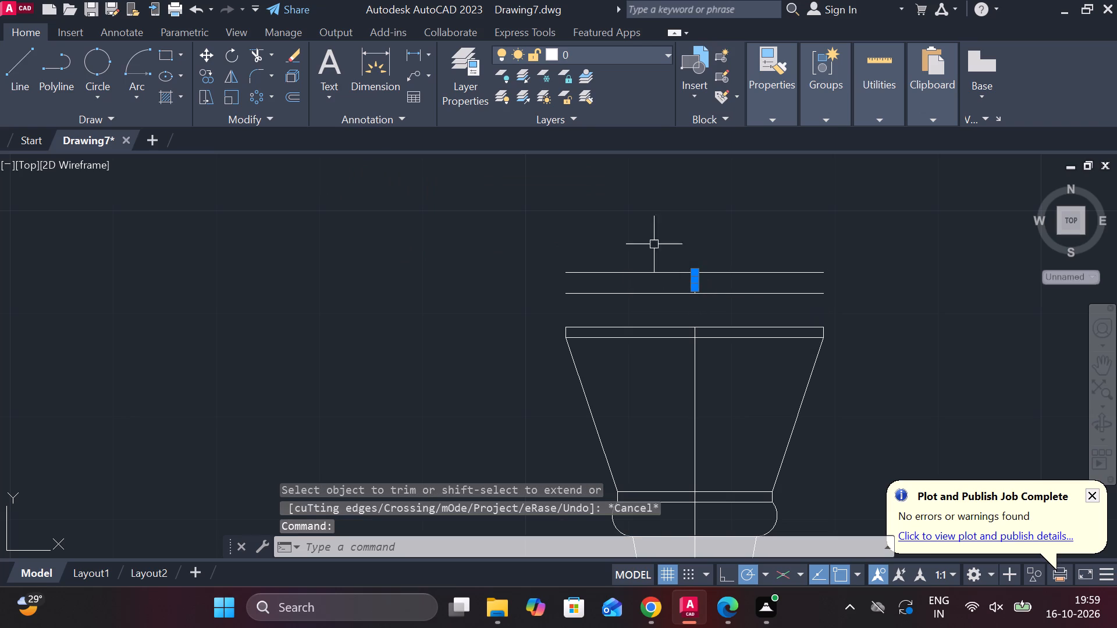
pyautogui.click(204, 76)
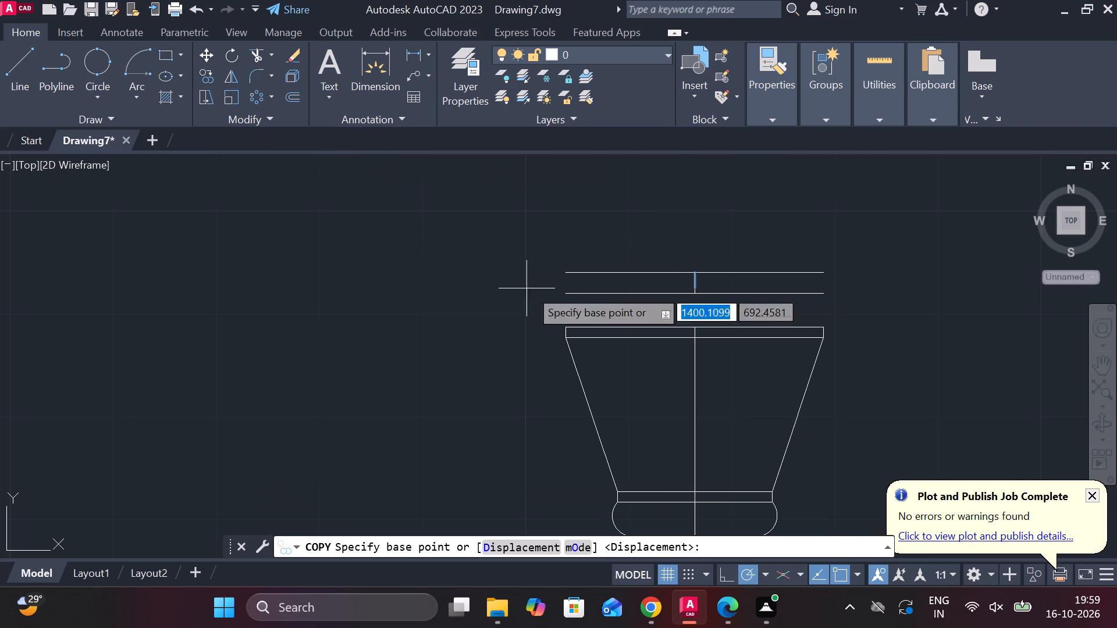
pyautogui.scroll(3, 710, 275)
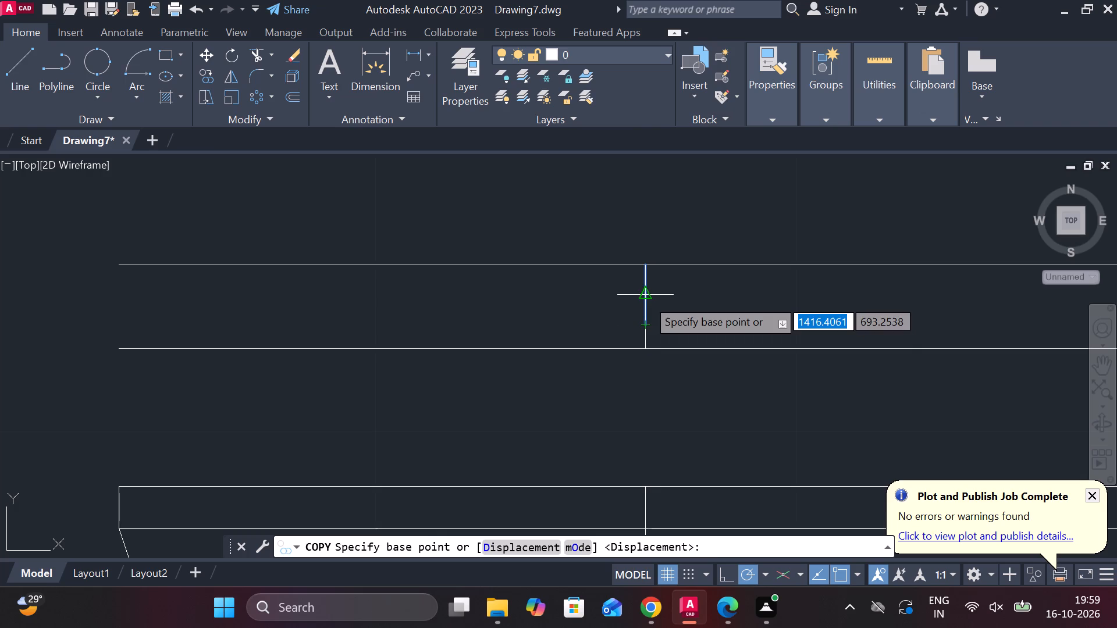
pyautogui.click(646, 298)
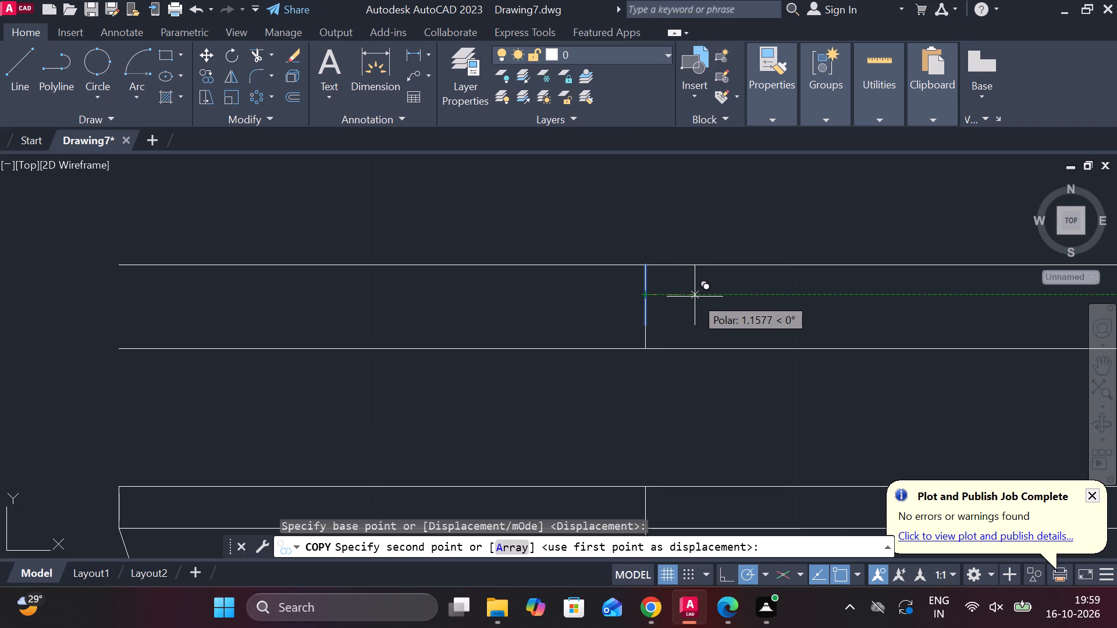
pyautogui.press('5')
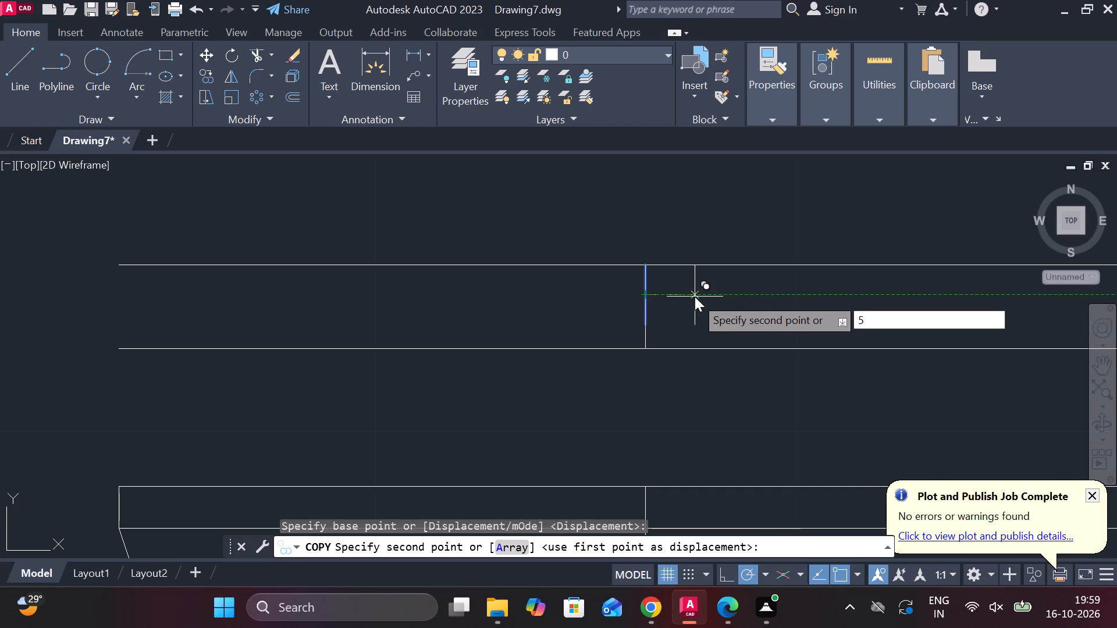
pyautogui.press('Return')
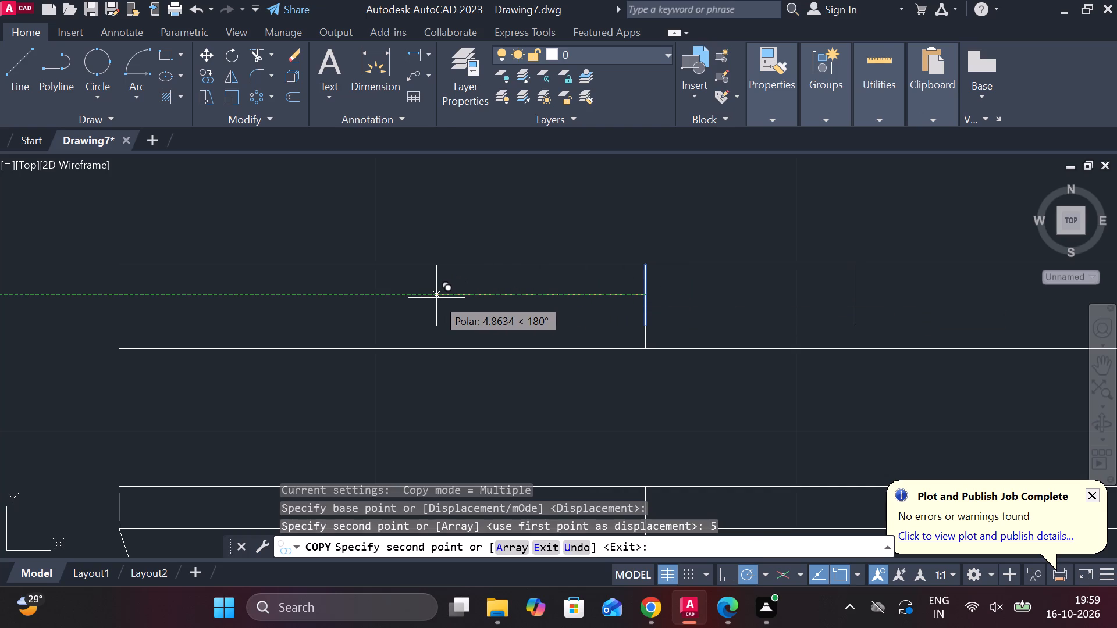
pyautogui.press('5')
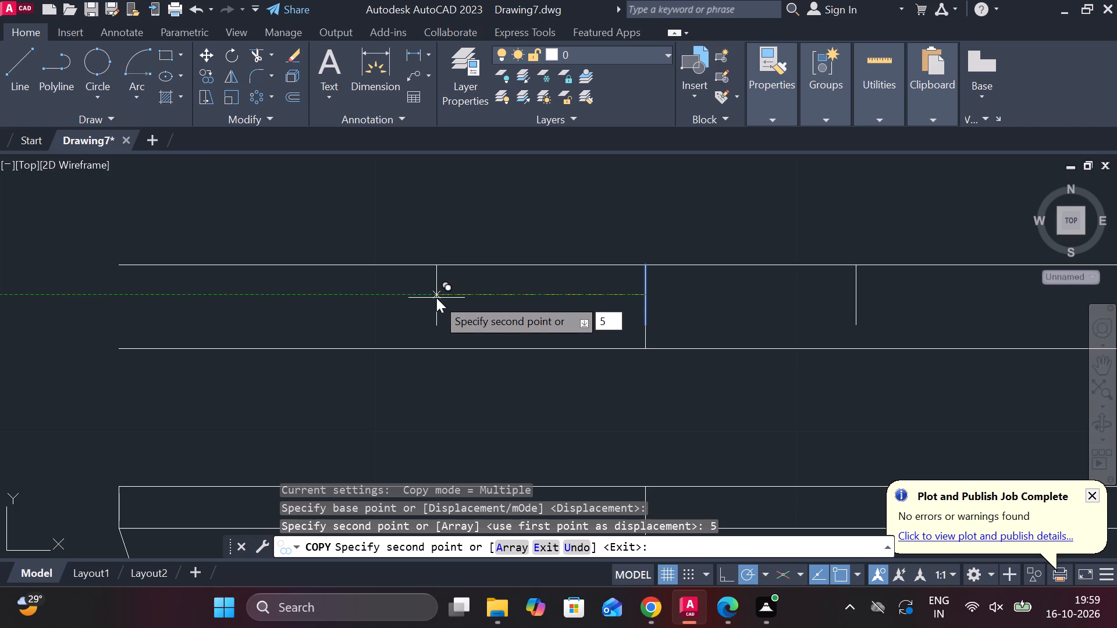
pyautogui.press('Return')
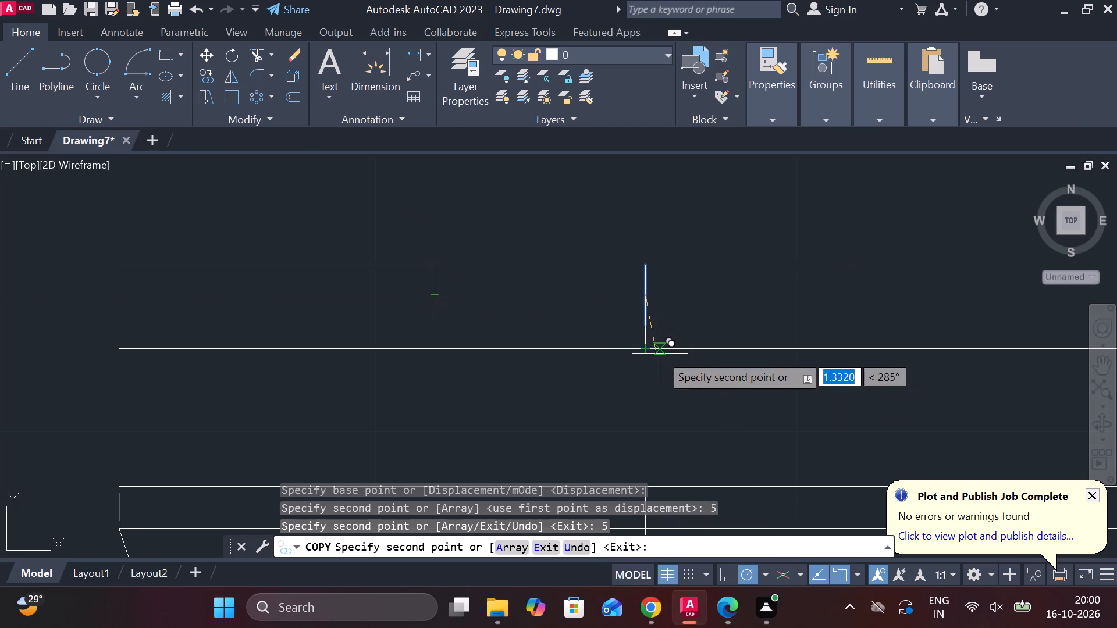
pyautogui.press('Escape')
# Extend both copied short vertical lines down to the lower horizontal line above the rim.
pyautogui.scroll(-1, 923, 468)
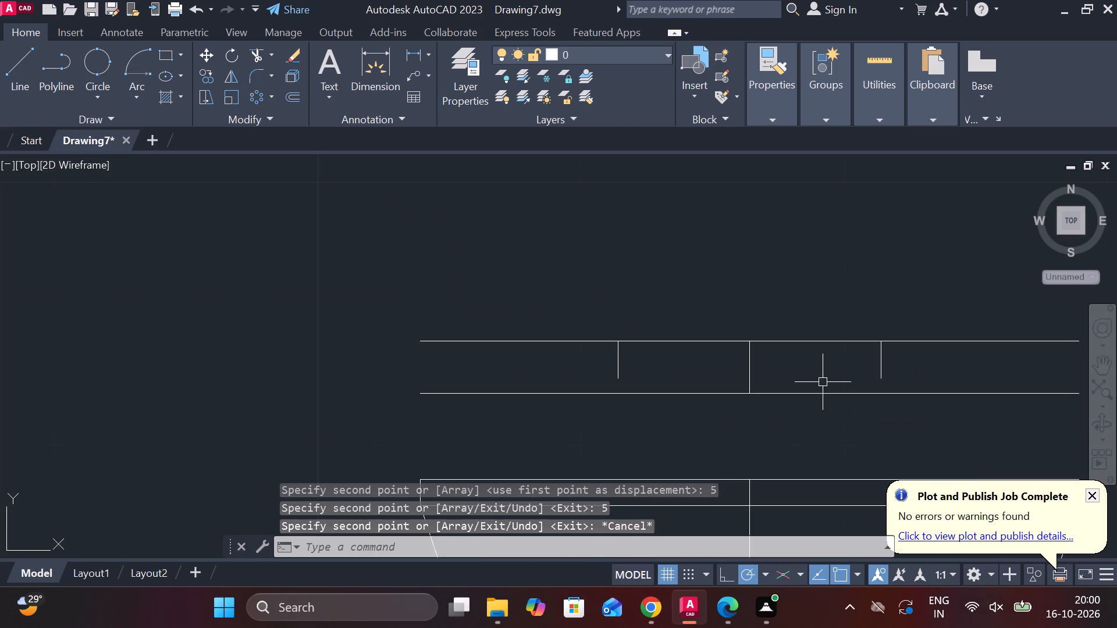
pyautogui.scroll(-1, 823, 382)
pyautogui.scroll(-2, 1010, 409)
pyautogui.scroll(1, 1010, 409)
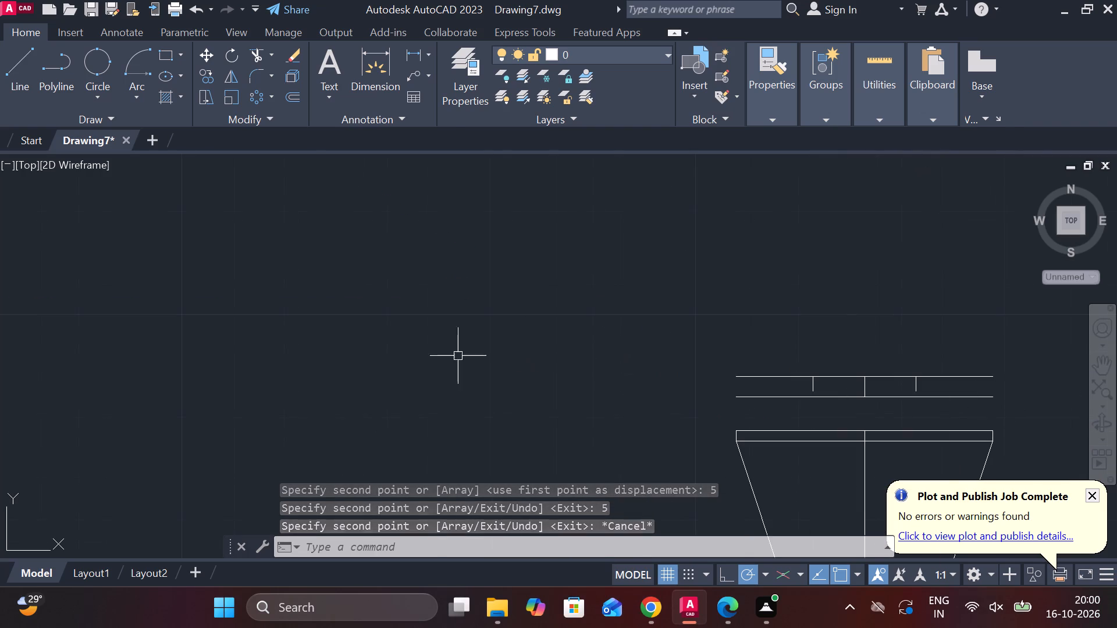
pyautogui.scroll(-2, 450, 354)
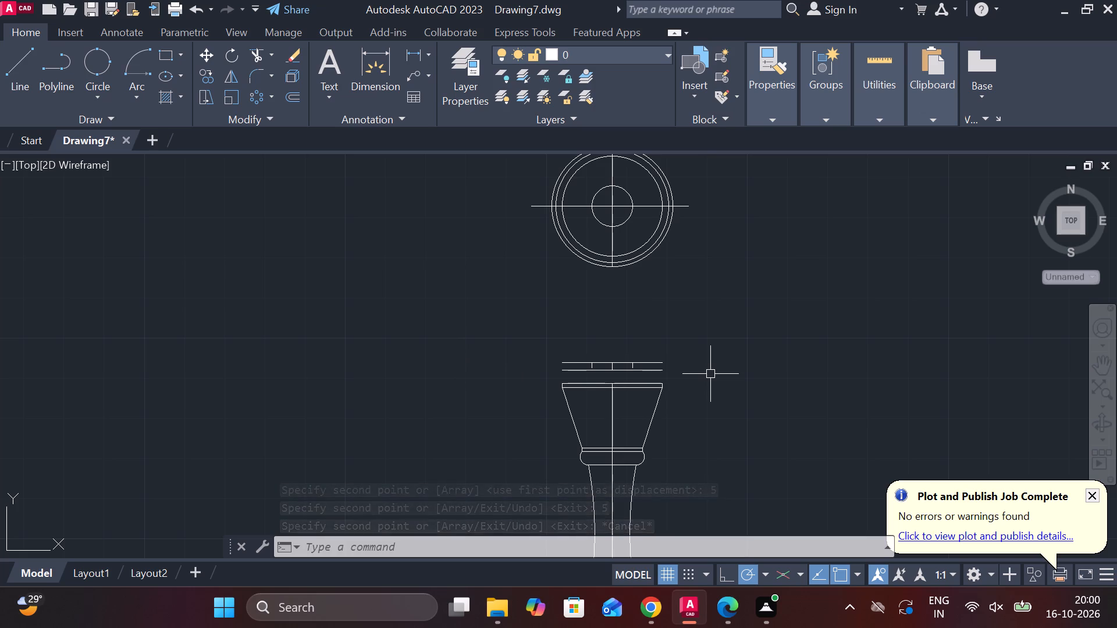
pyautogui.write('EX')
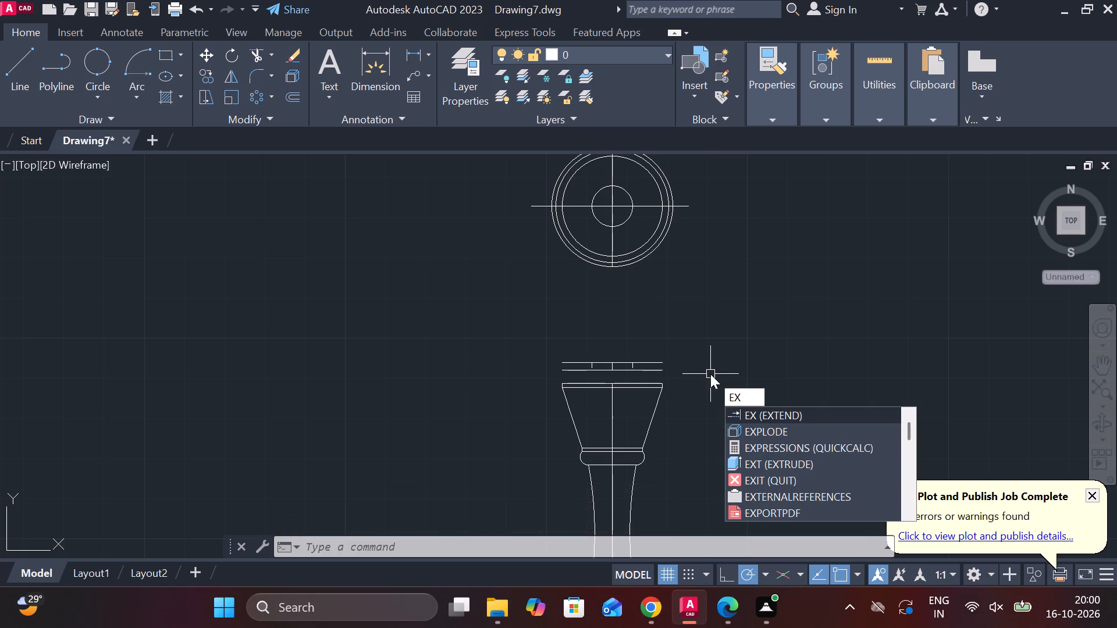
pyautogui.press('Return')
pyautogui.scroll(3, 619, 374)
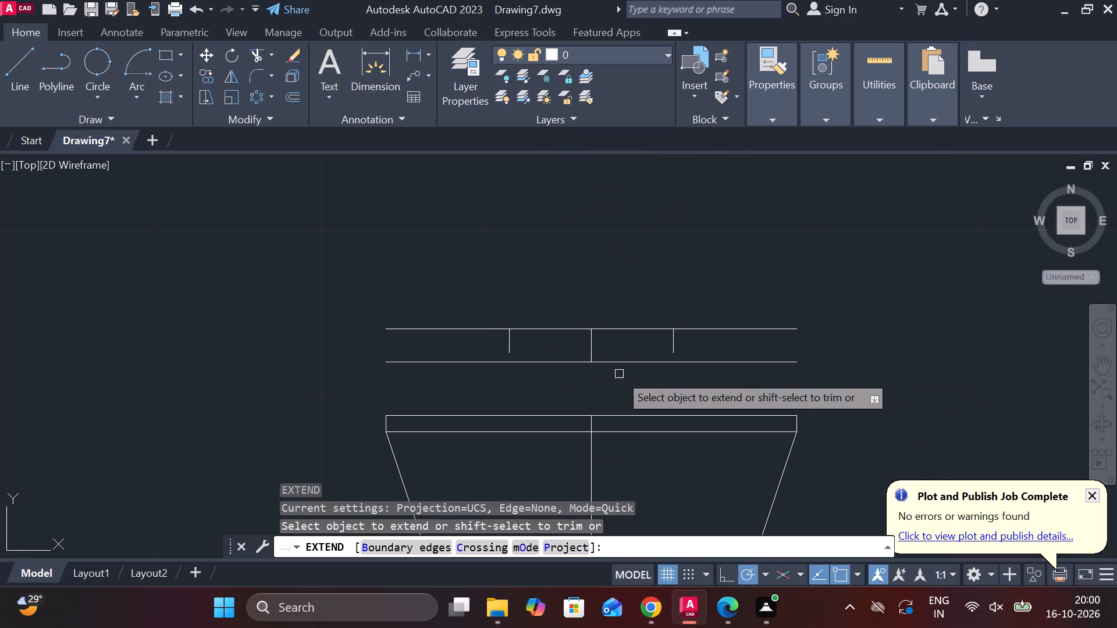
pyautogui.click(674, 343)
pyautogui.click(507, 349)
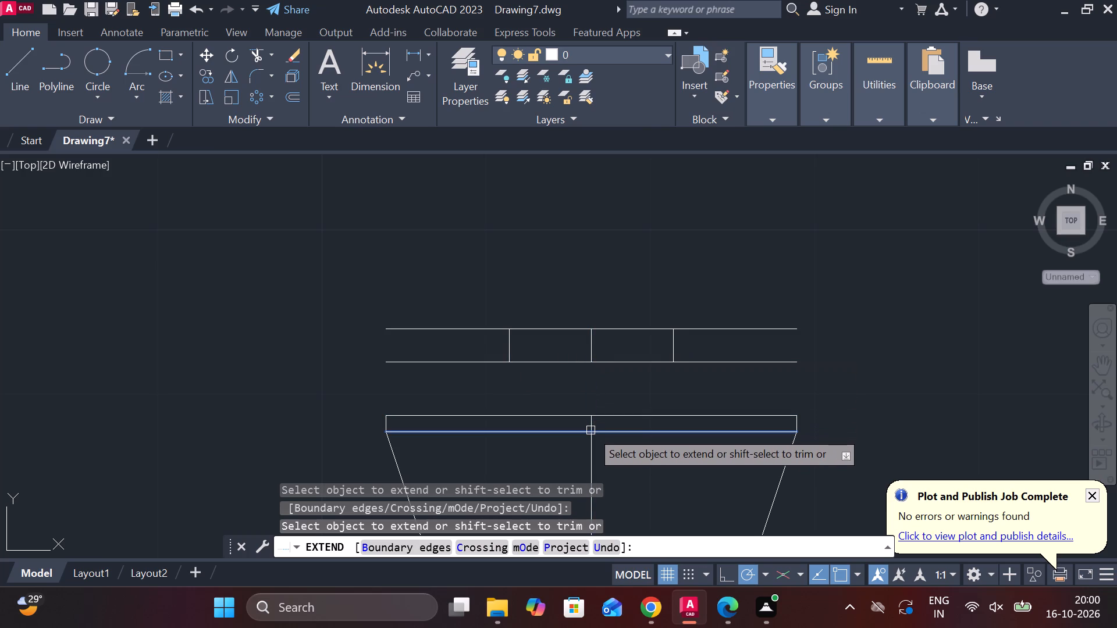
# Extend the head's centerline up to the lower horizontal line and the top view's vertical centerline down to the upper one.
pyautogui.click(591, 427)
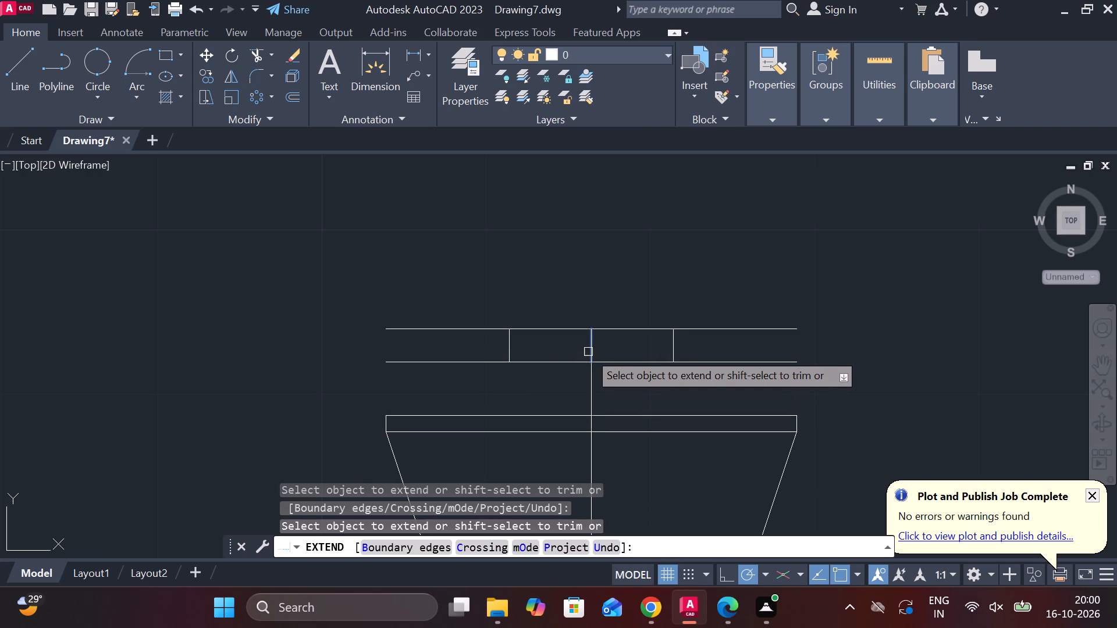
pyautogui.scroll(-1, 595, 345)
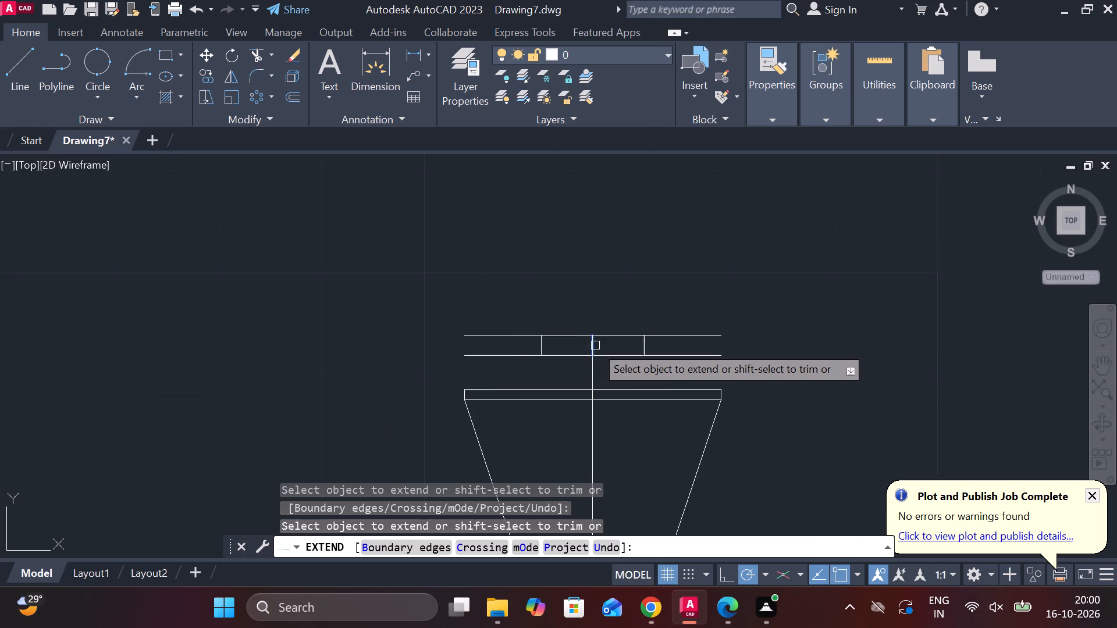
pyautogui.scroll(-1, 595, 345)
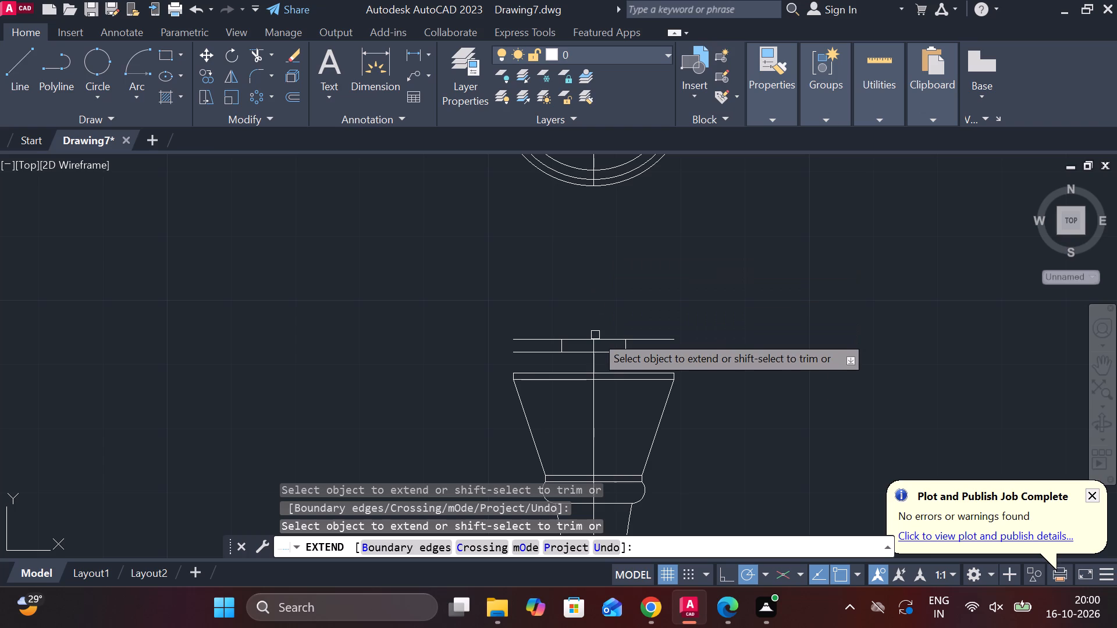
pyautogui.scroll(1, 598, 313)
pyautogui.scroll(-4, 598, 313)
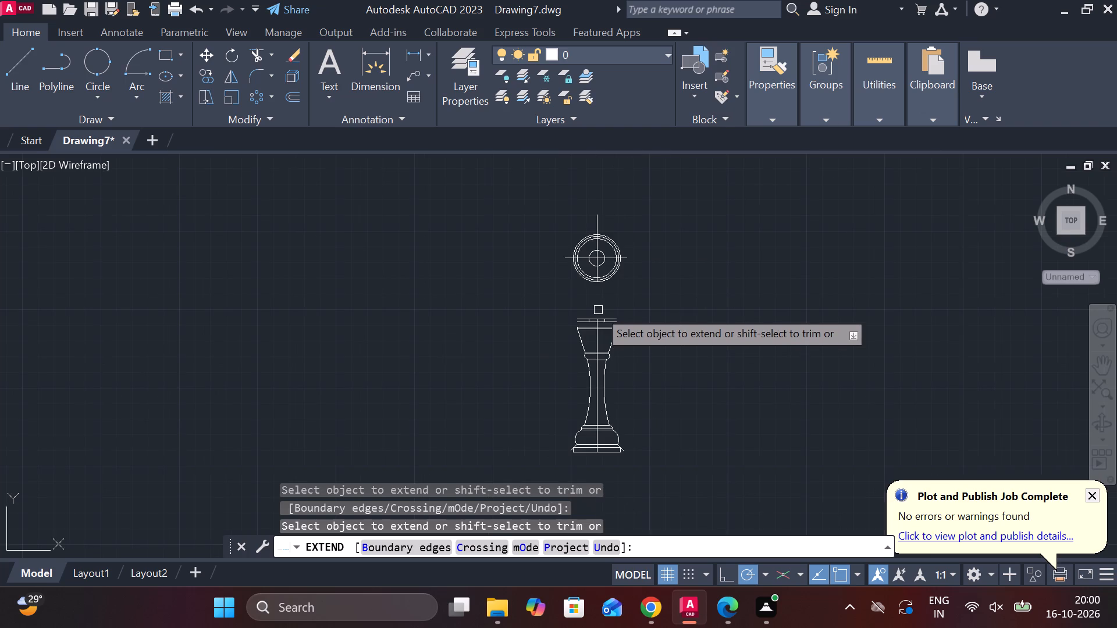
pyautogui.scroll(2, 598, 310)
pyautogui.click(596, 205)
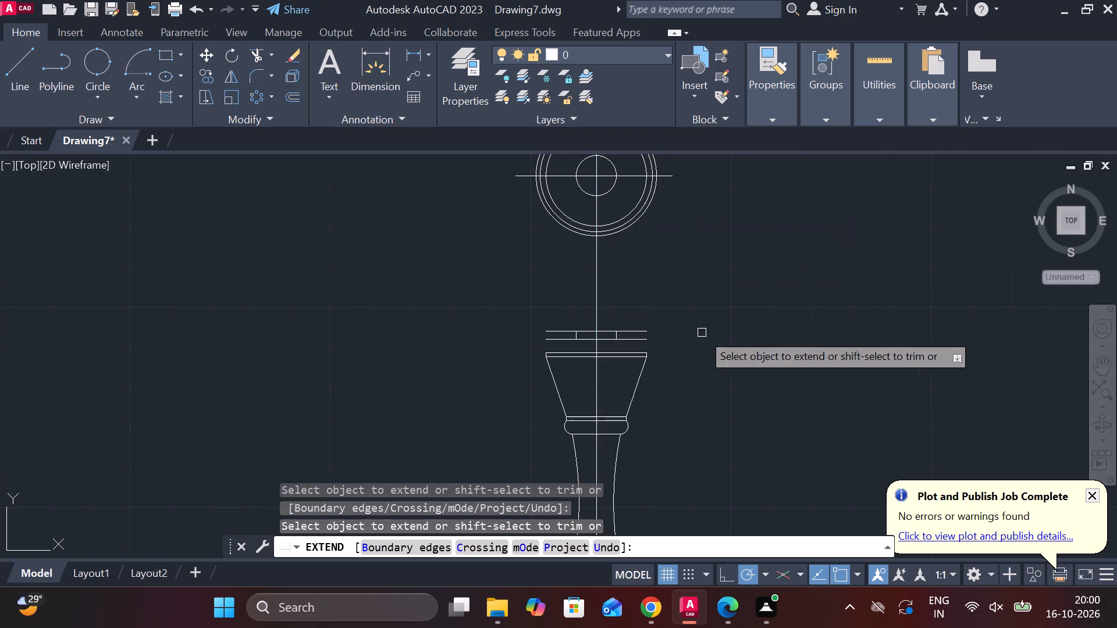
pyautogui.scroll(-2, 647, 280)
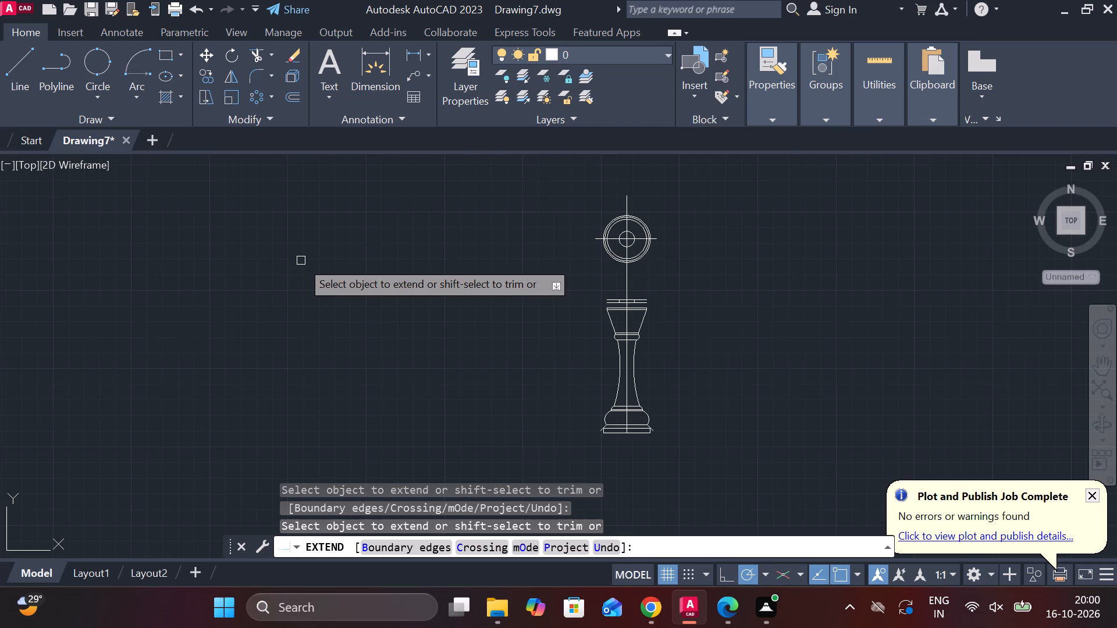
pyautogui.press('Escape')
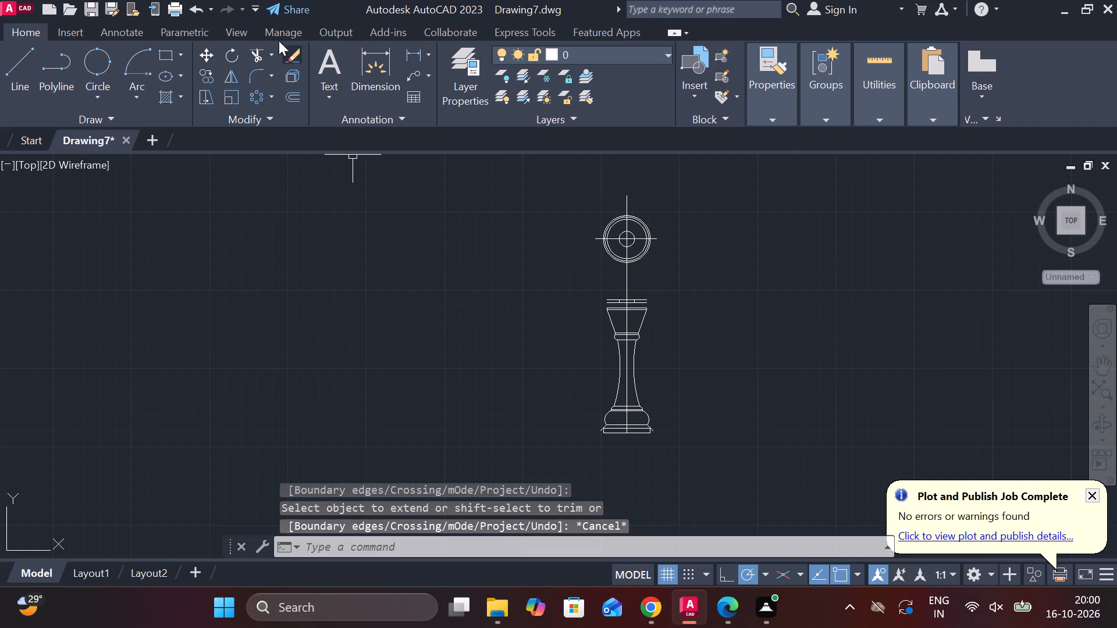
# Add a vertical linear dimension between the two horizontal lines above the rim, placed well to the right of the piece.
pyautogui.click(411, 51)
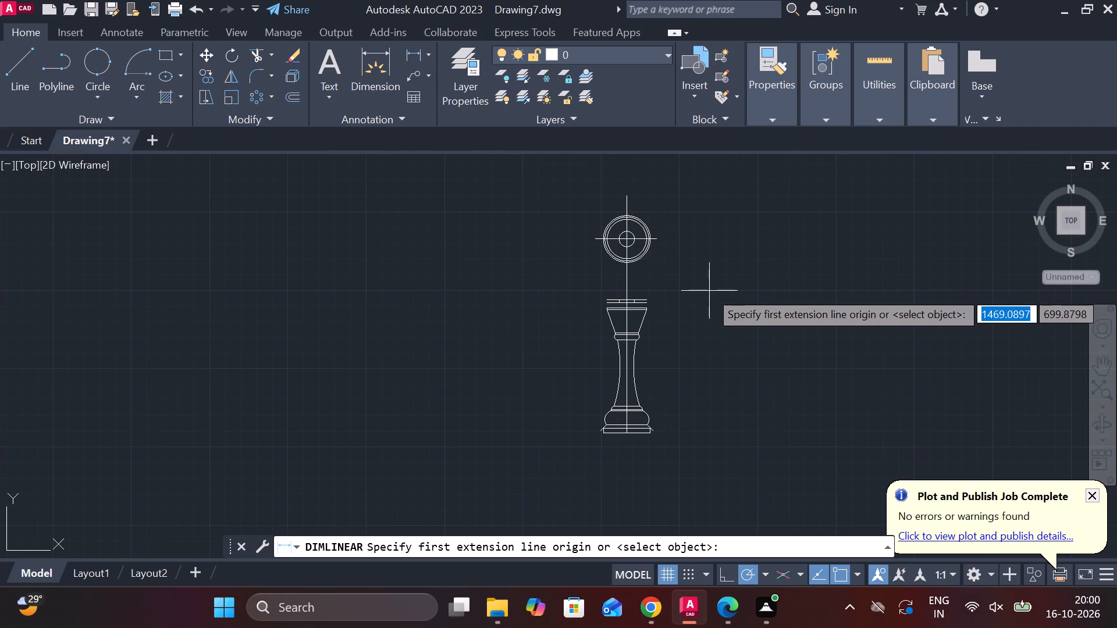
pyautogui.scroll(3, 709, 291)
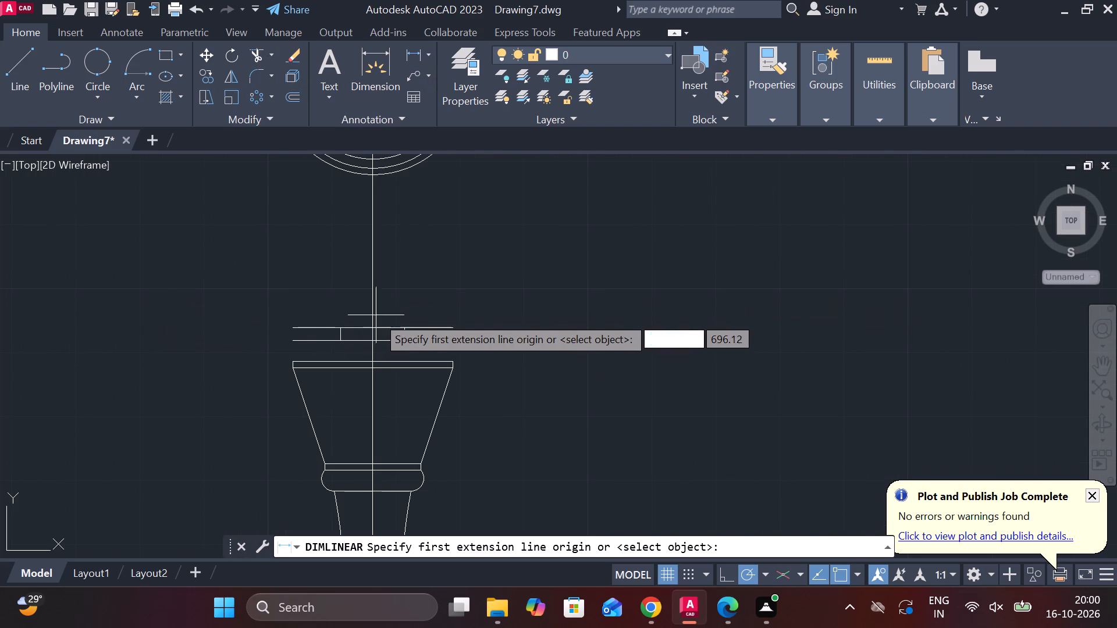
pyautogui.click(373, 322)
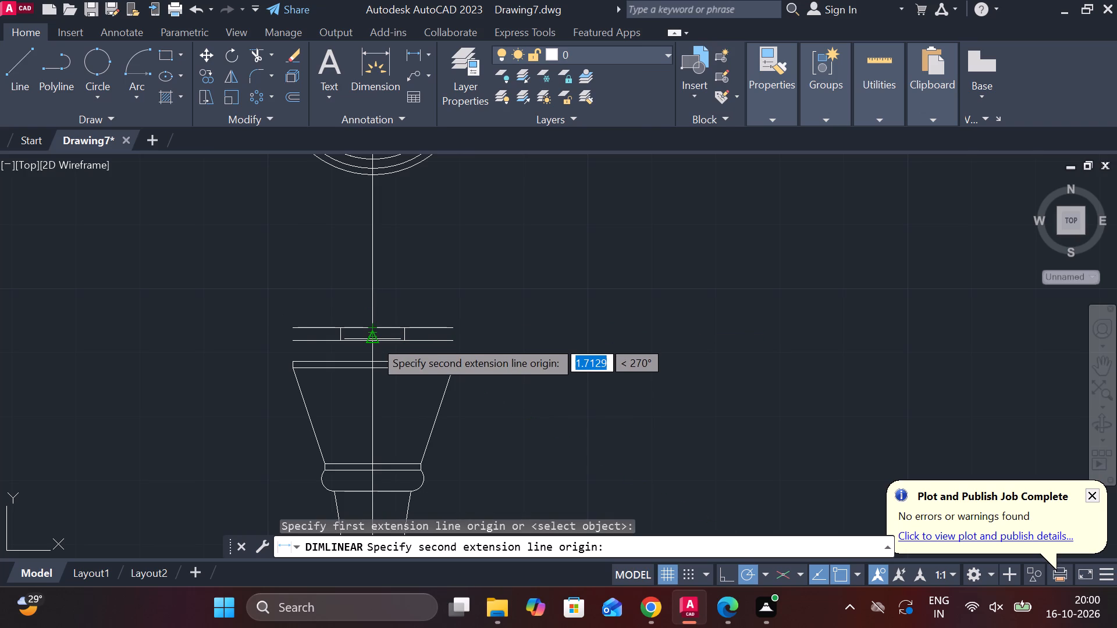
pyautogui.scroll(4, 374, 340)
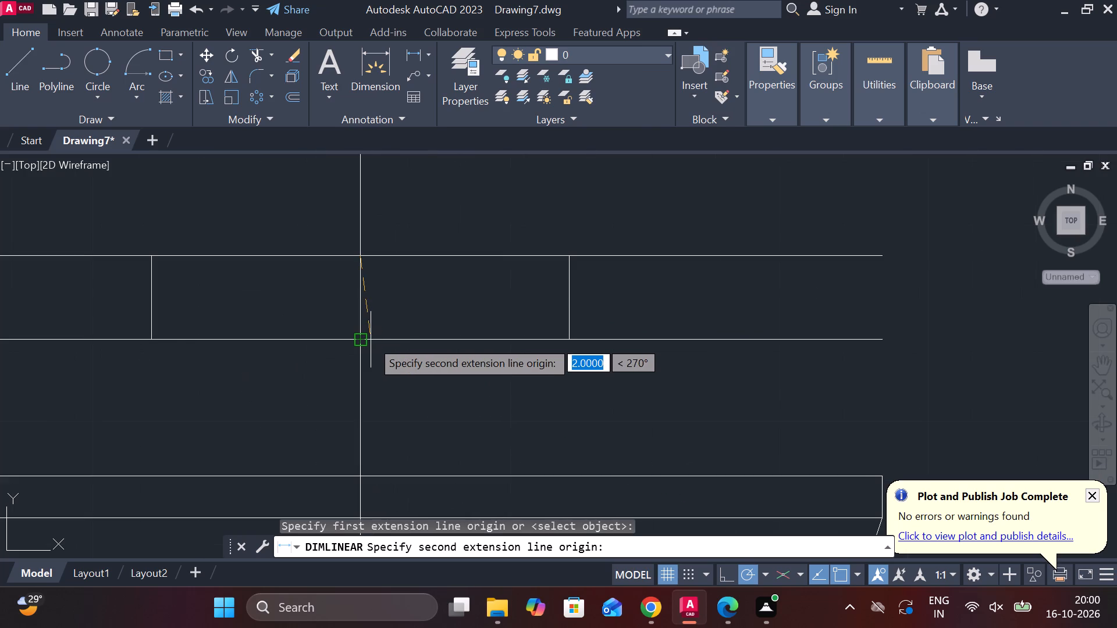
pyautogui.click(358, 340)
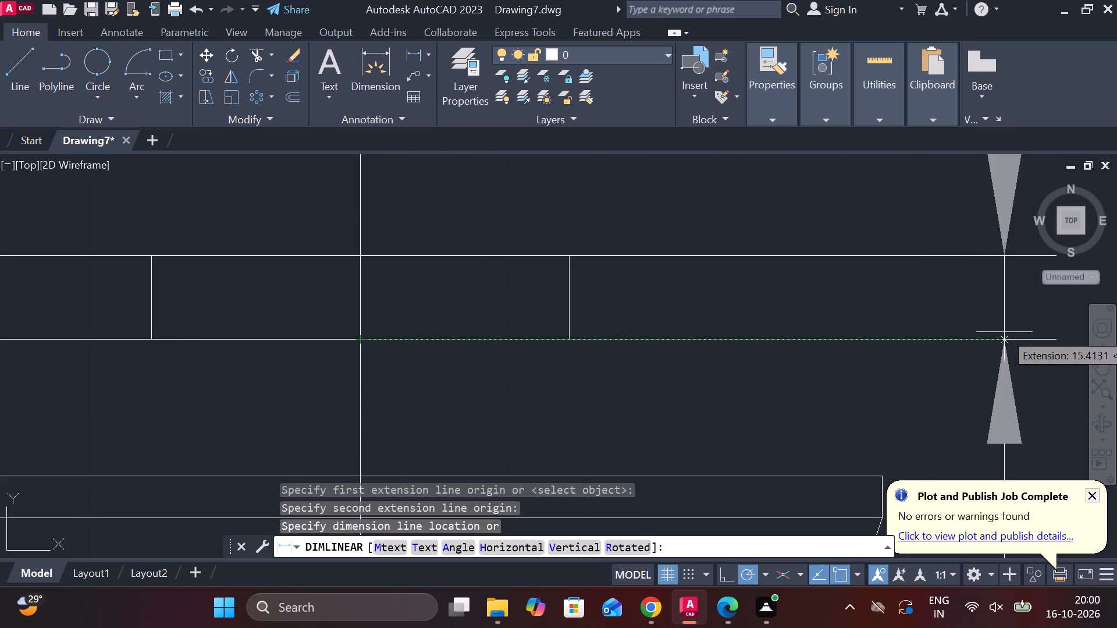
pyautogui.scroll(-4, 1002, 331)
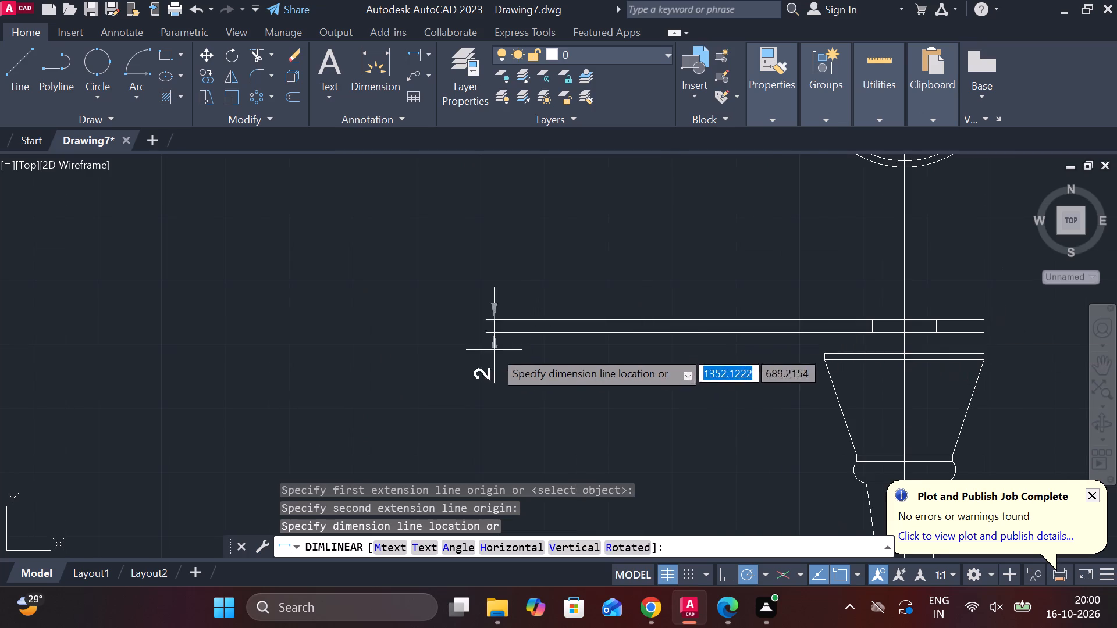
pyautogui.scroll(-3, 450, 350)
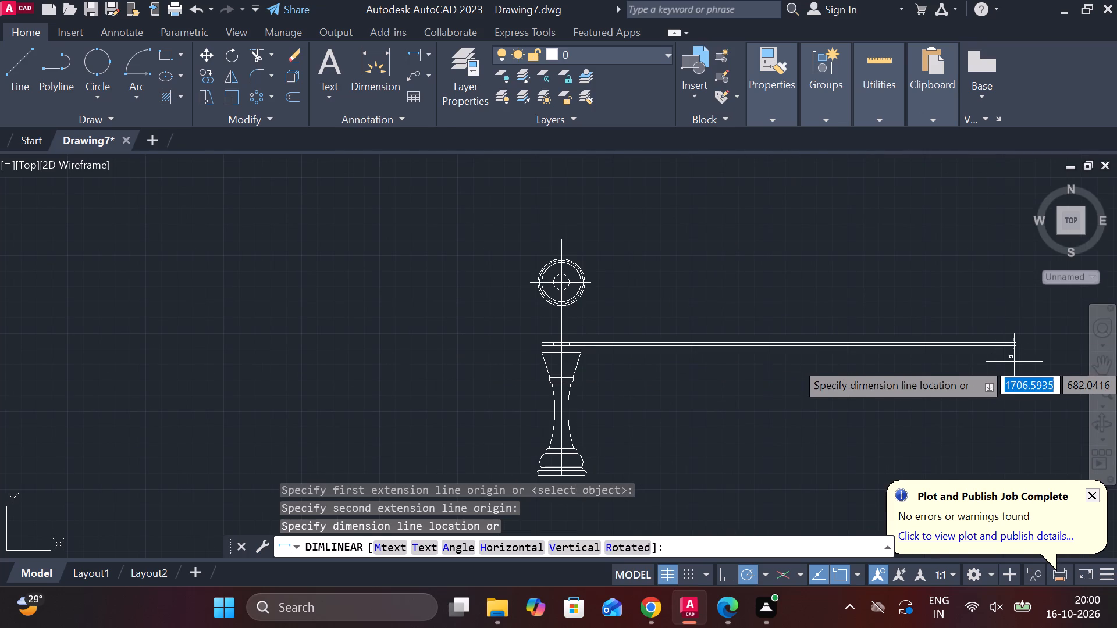
pyautogui.scroll(2, 800, 382)
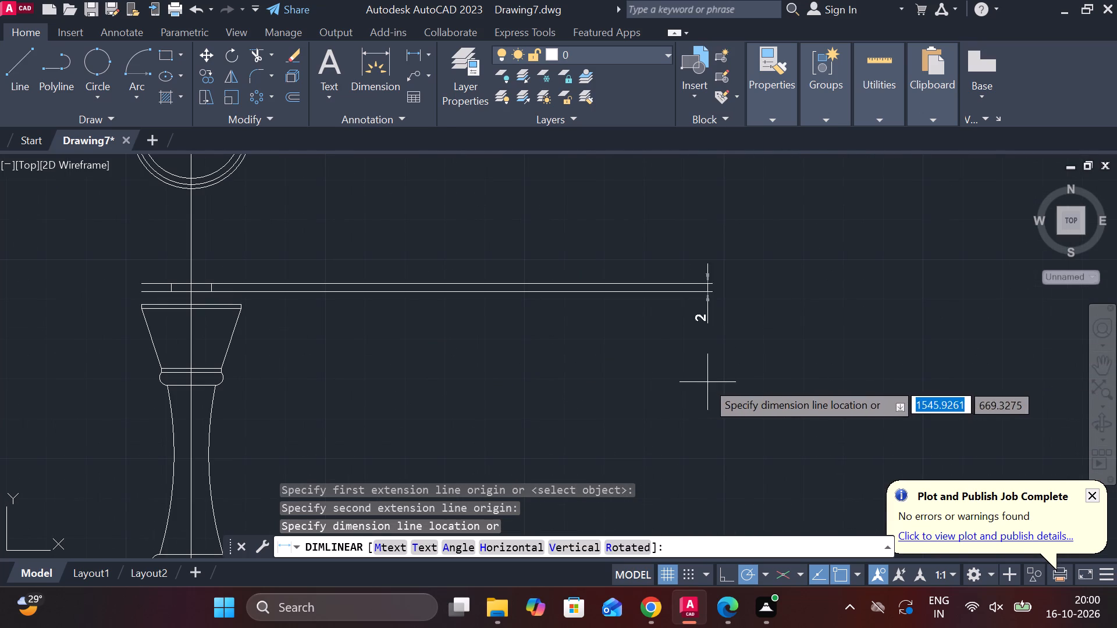
pyautogui.click(655, 366)
# Add a vertical linear dimension from the lower horizontal line down to the rim's top edge, placed far right of the piece.
pyautogui.scroll(-1, 339, 394)
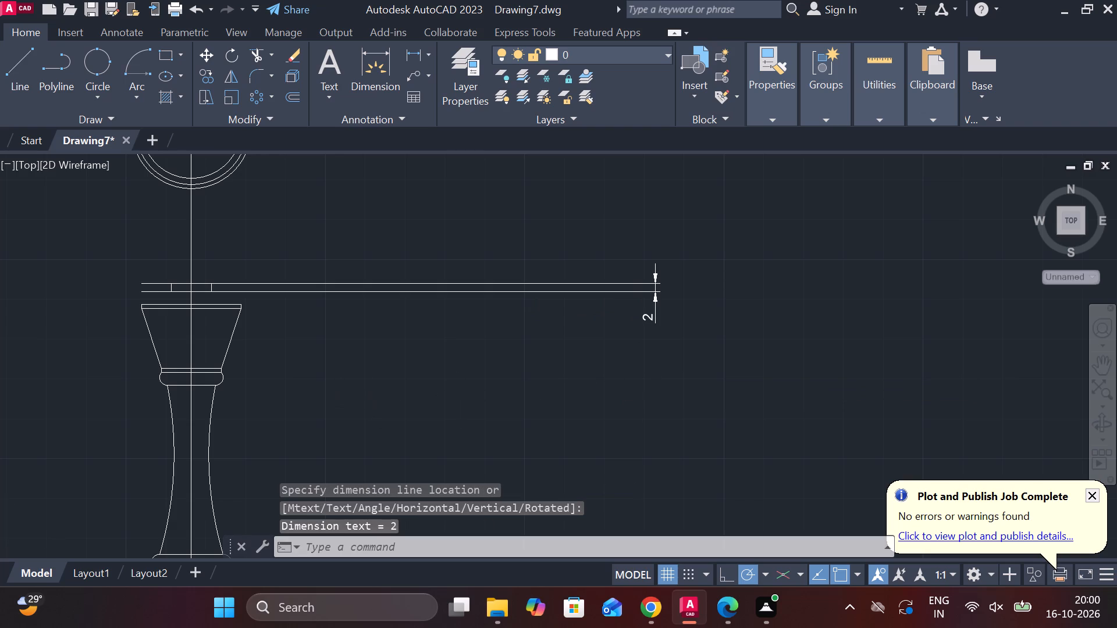
pyautogui.scroll(-1, 339, 394)
pyautogui.scroll(4, 304, 389)
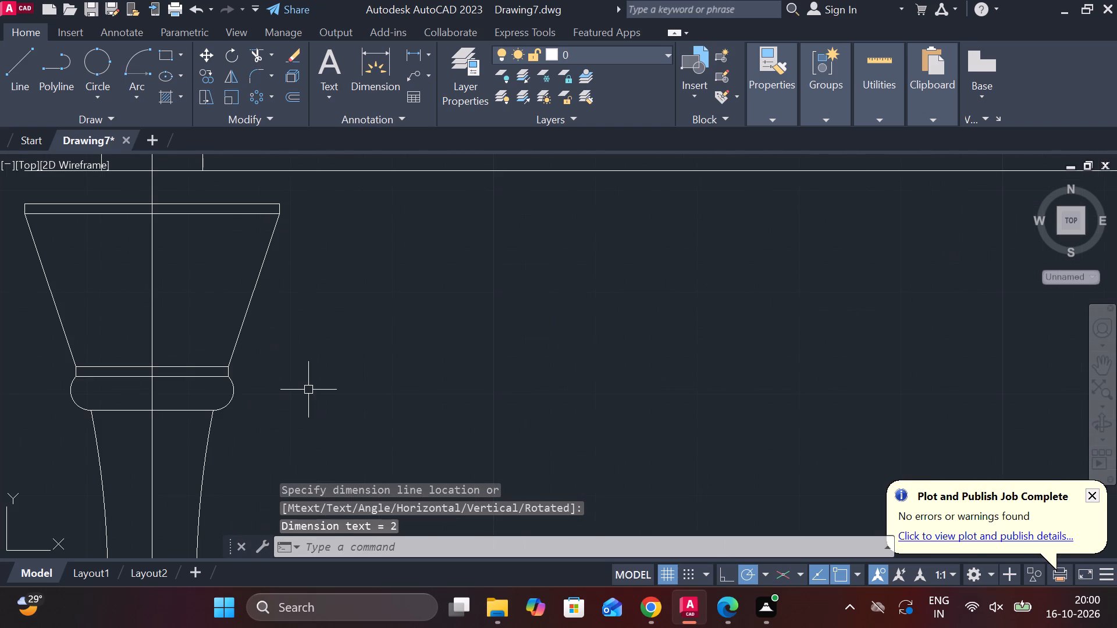
pyautogui.click(419, 55)
pyautogui.scroll(-2, 336, 215)
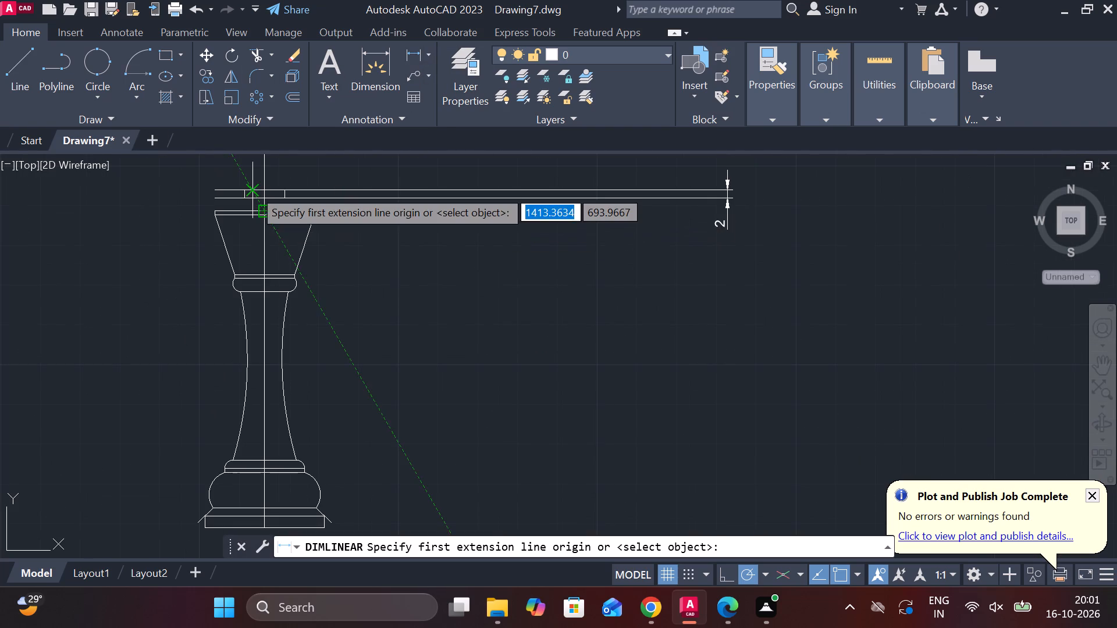
pyautogui.scroll(1, 253, 189)
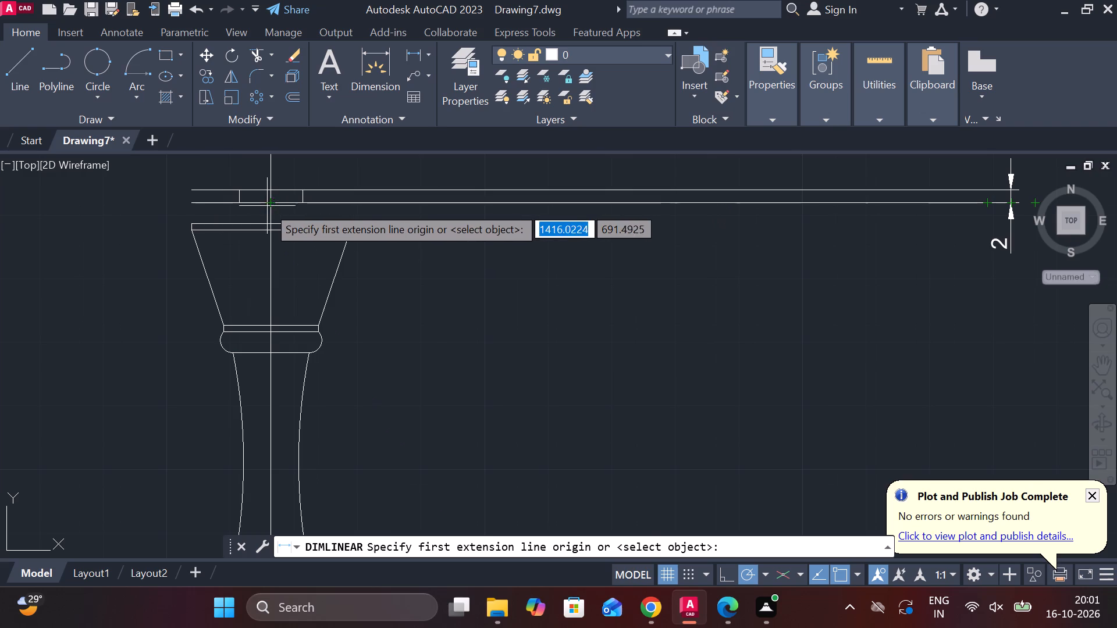
pyautogui.click(265, 205)
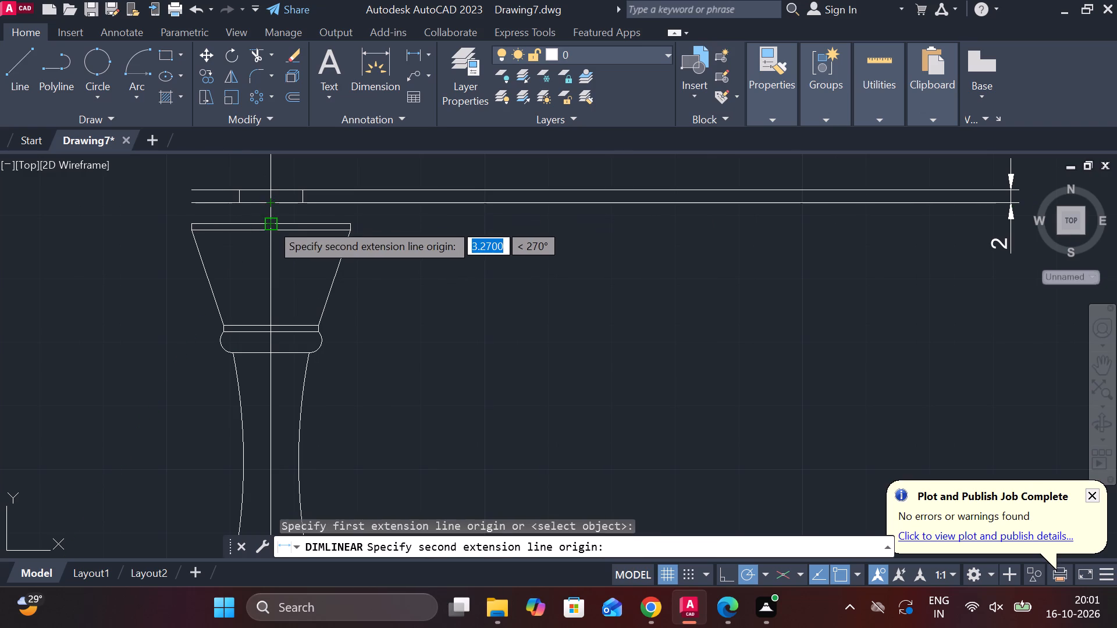
pyautogui.click(271, 223)
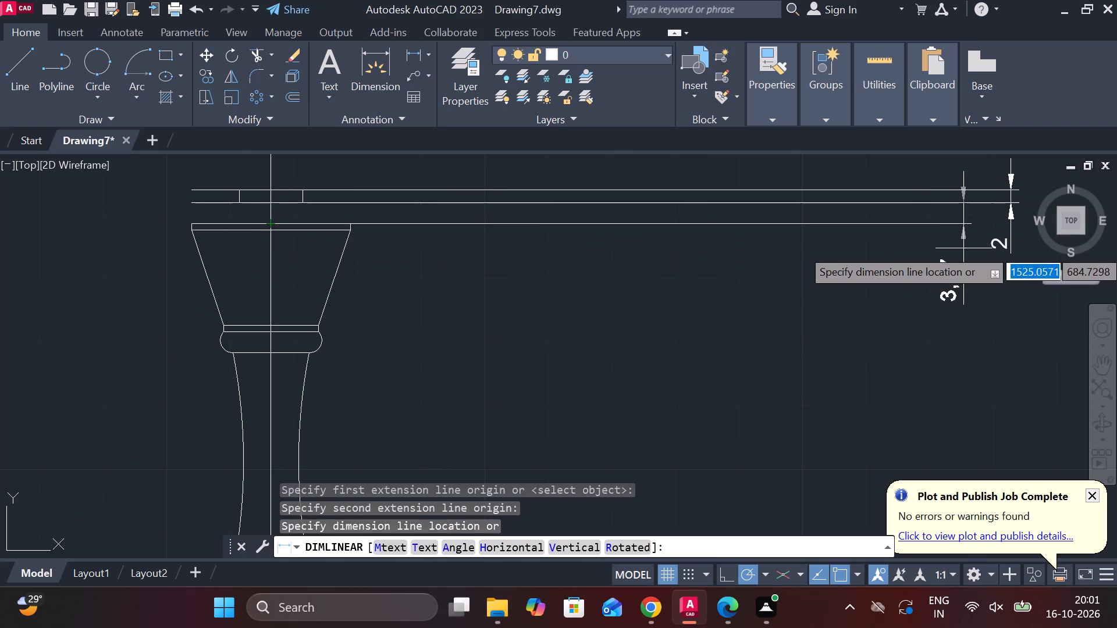
pyautogui.click(965, 248)
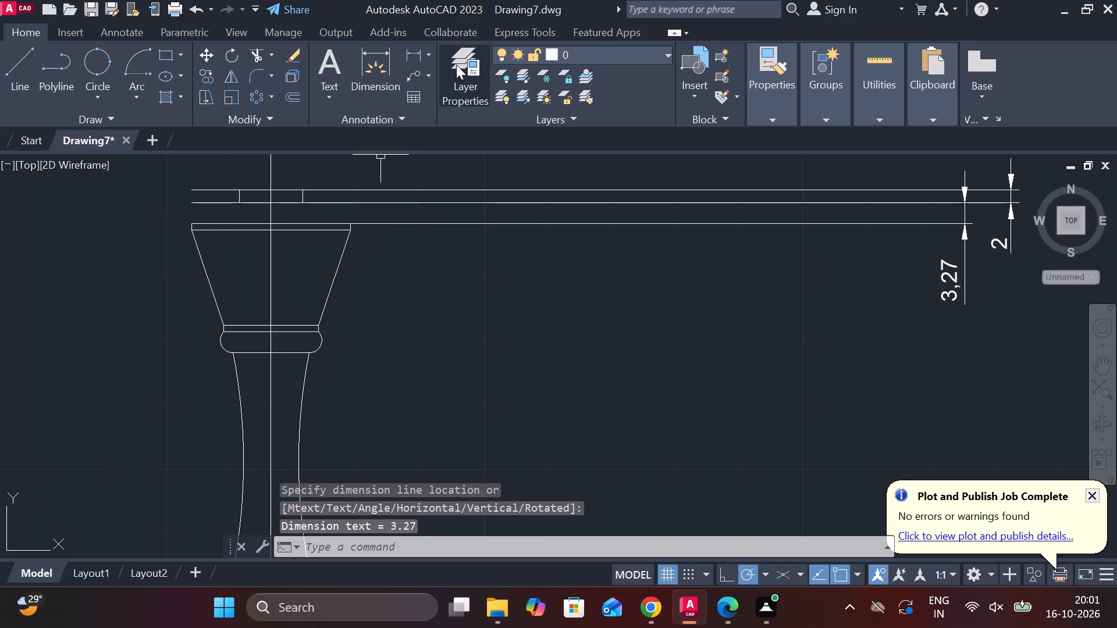
# Add a vertical linear dimension for the thickness of the head's rim, placed just left of the existing gap dimension.
pyautogui.click(419, 60)
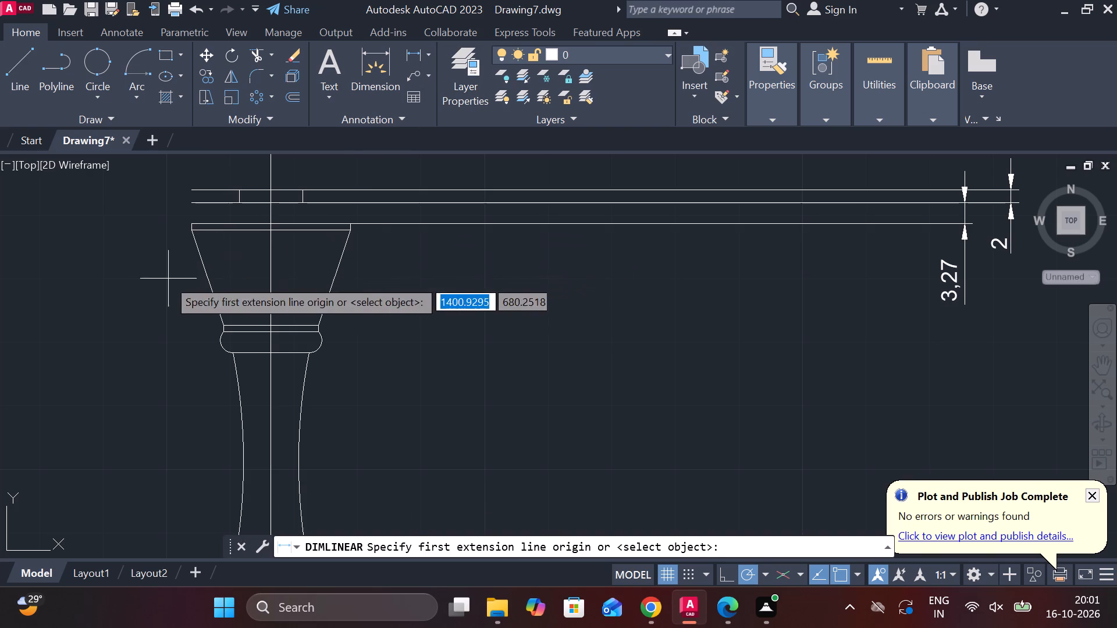
pyautogui.scroll(3, 253, 225)
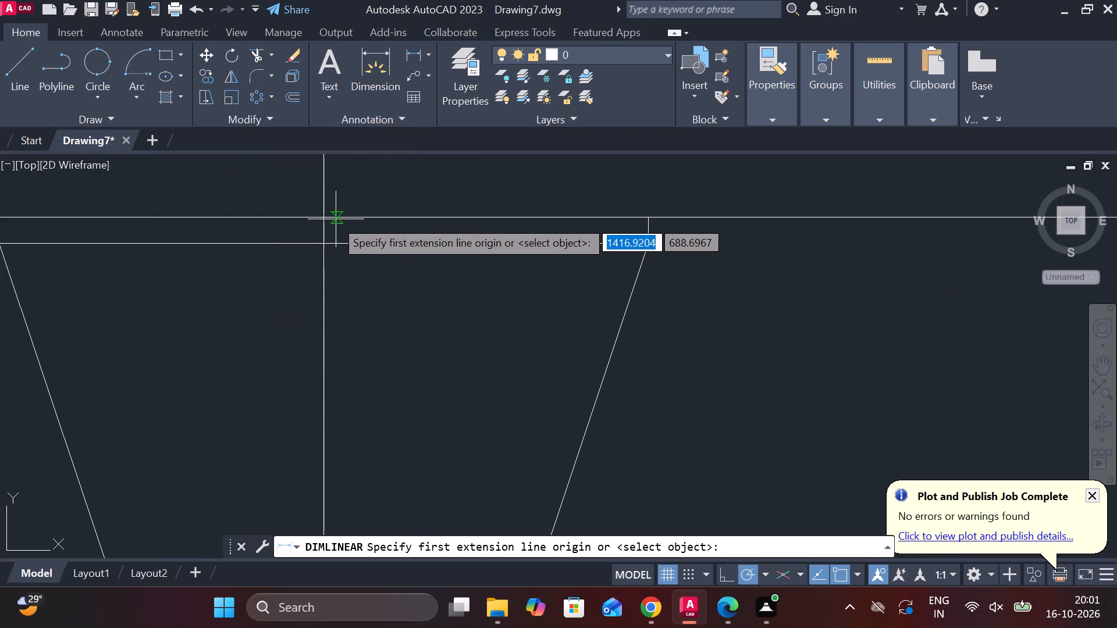
pyautogui.click(323, 219)
pyautogui.click(323, 240)
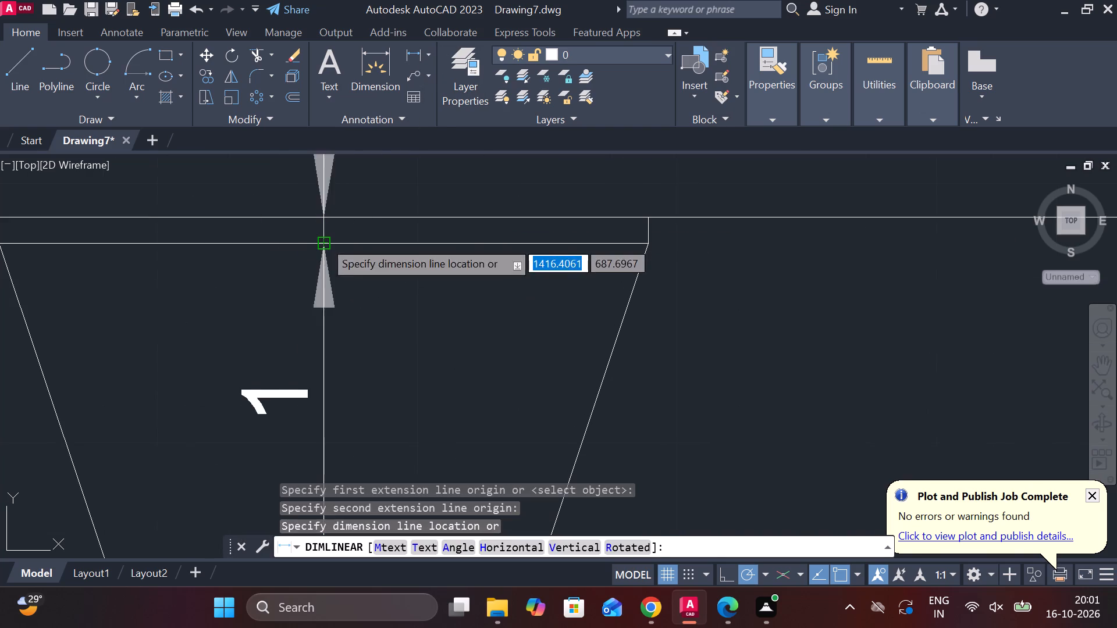
pyautogui.scroll(-4, 655, 269)
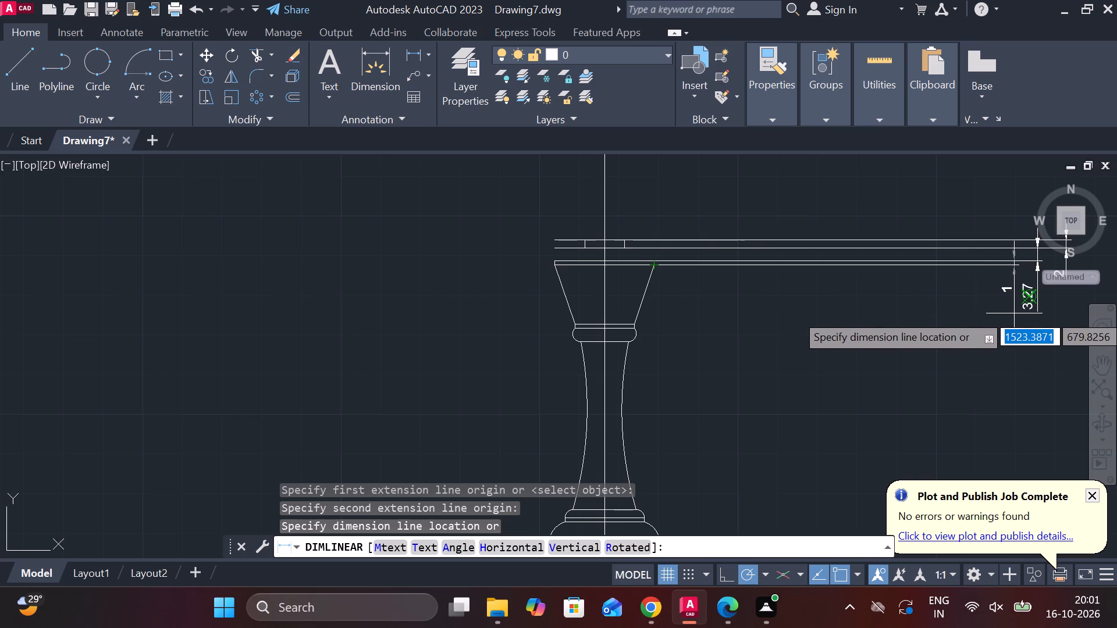
pyautogui.click(1005, 317)
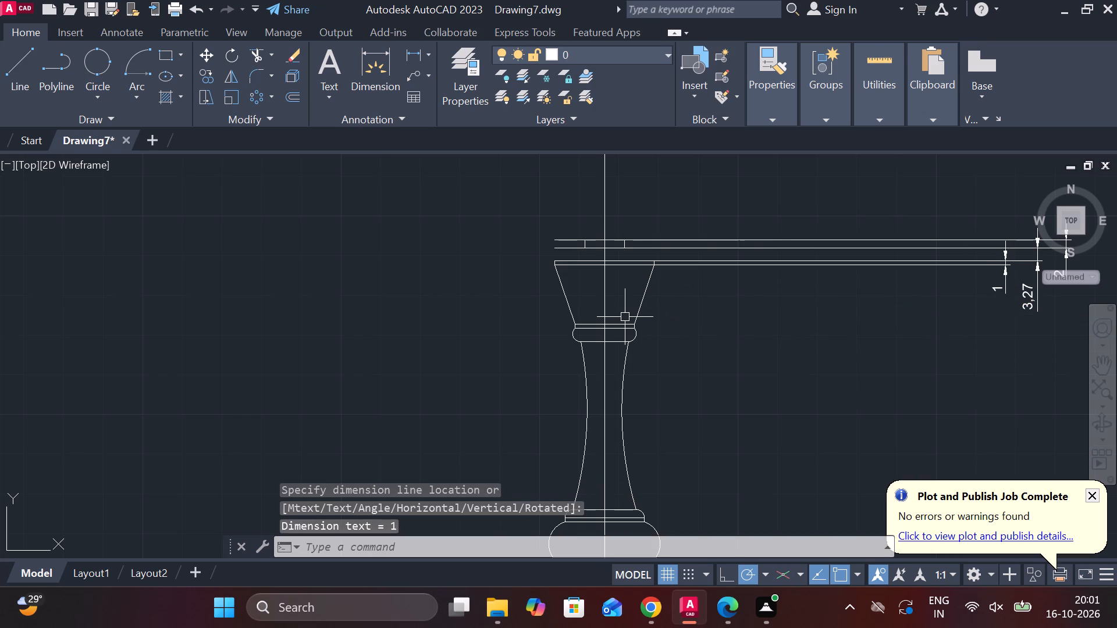
# Add a vertical linear dimension from the rim's bottom edge to the base of the tapered head, placed left of the rim-thickness dimension.
pyautogui.scroll(1, 613, 317)
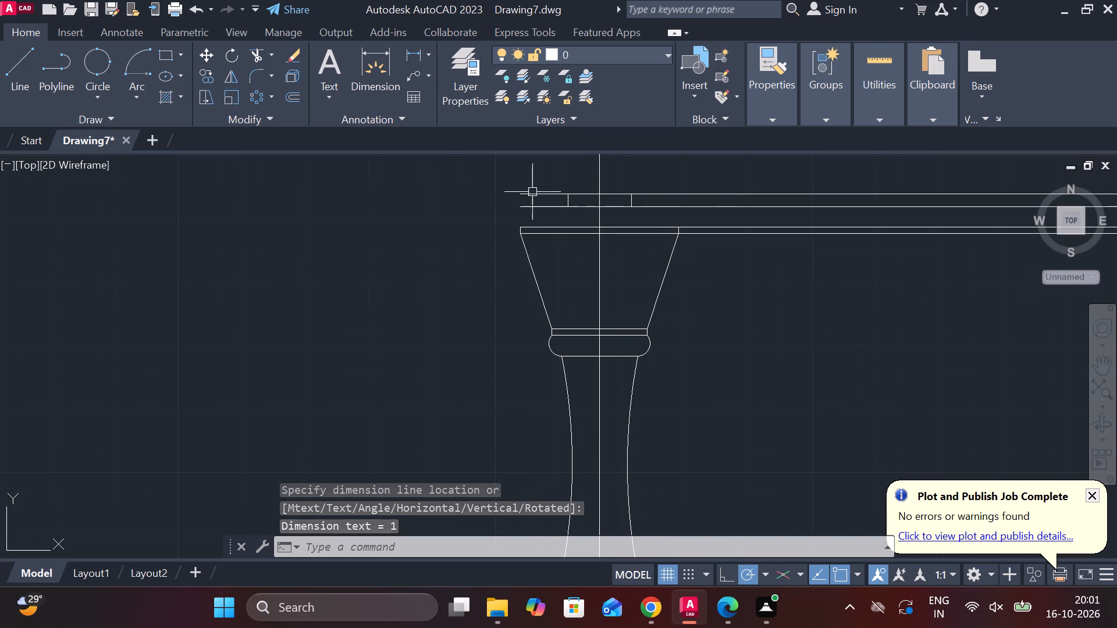
pyautogui.click(411, 53)
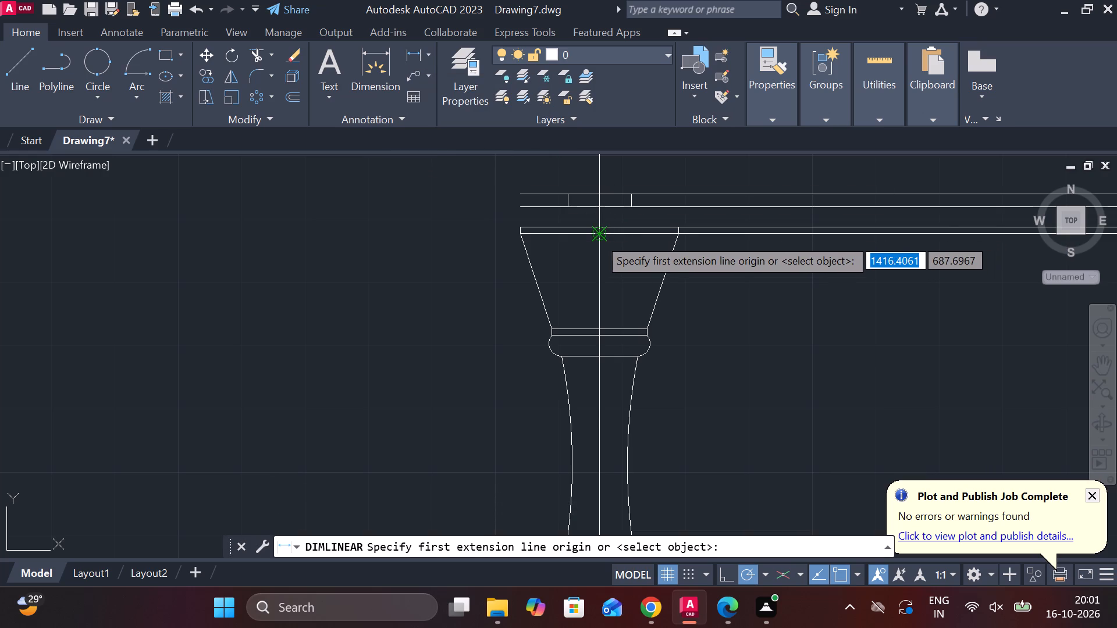
pyautogui.scroll(3, 598, 237)
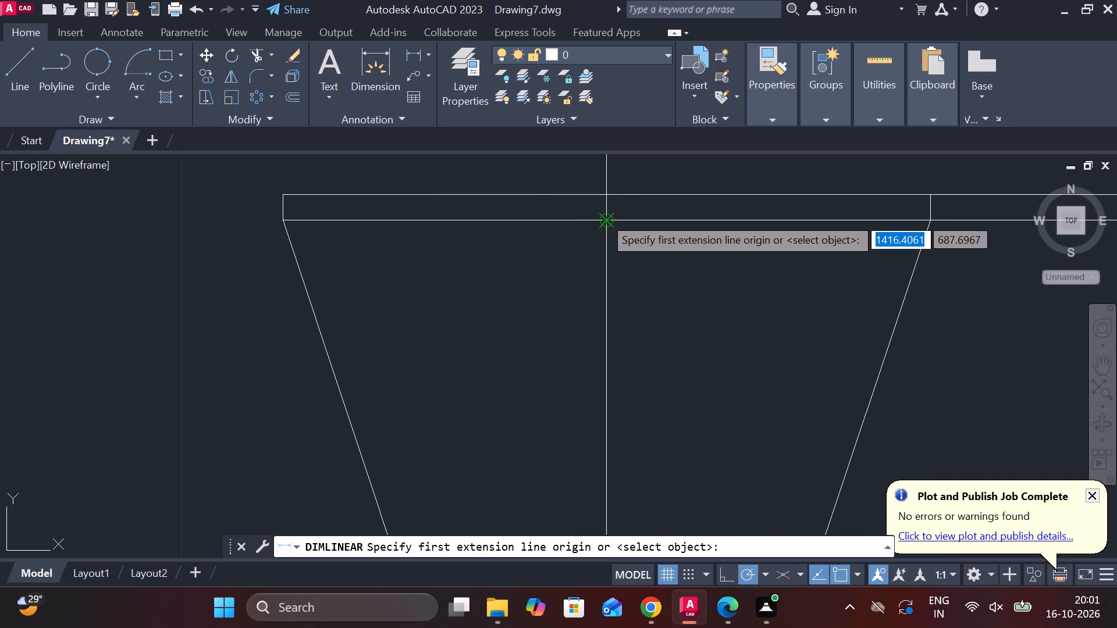
pyautogui.click(603, 216)
pyautogui.scroll(-3, 603, 216)
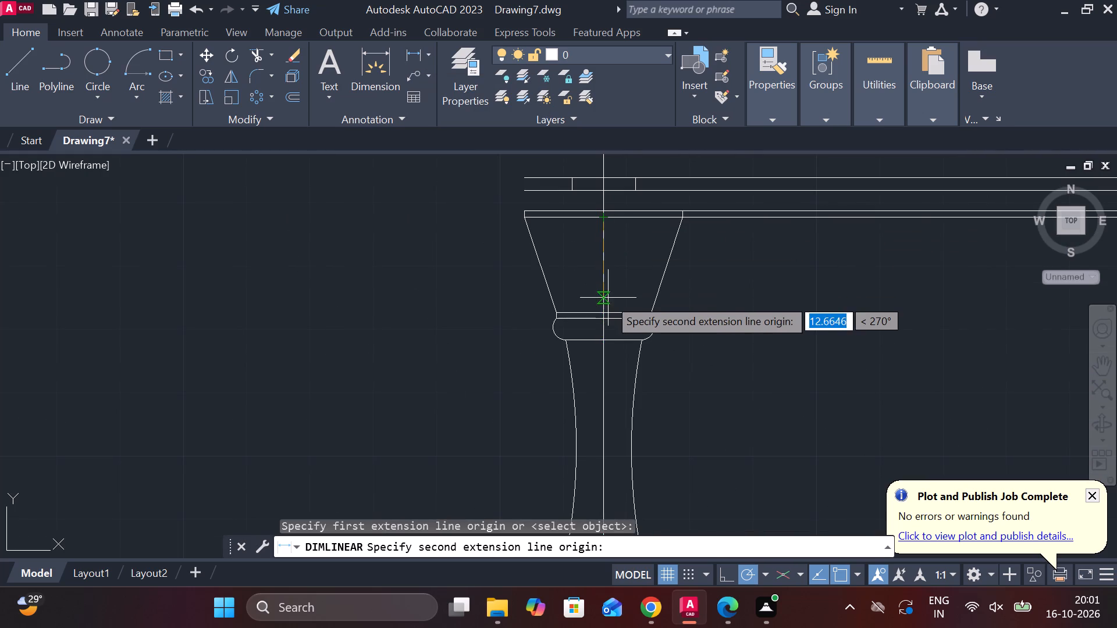
pyautogui.scroll(2, 607, 305)
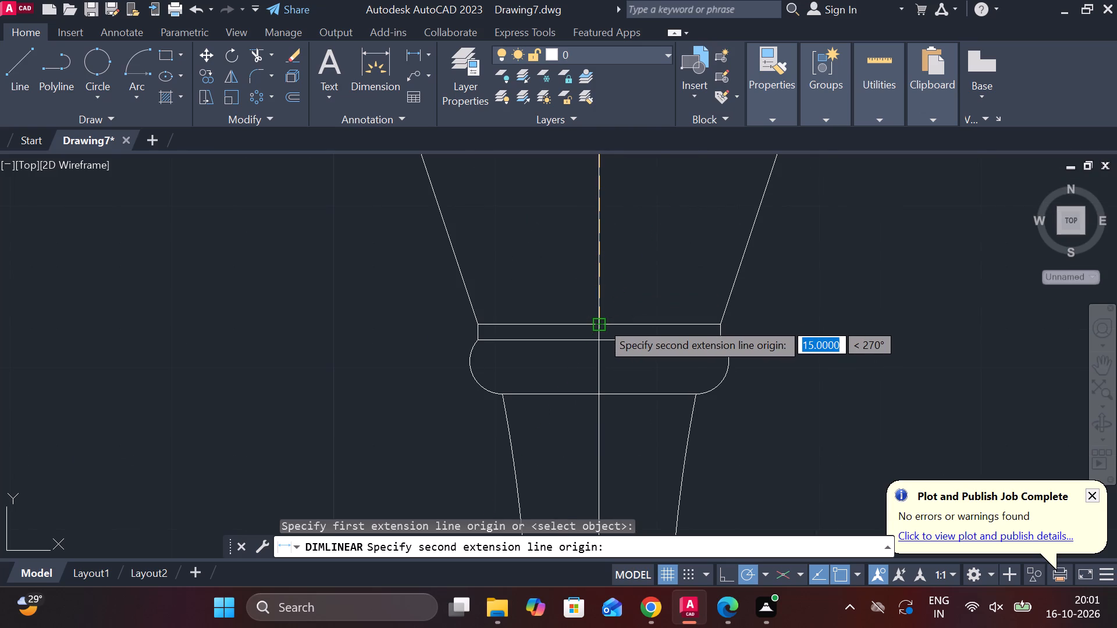
pyautogui.click(601, 322)
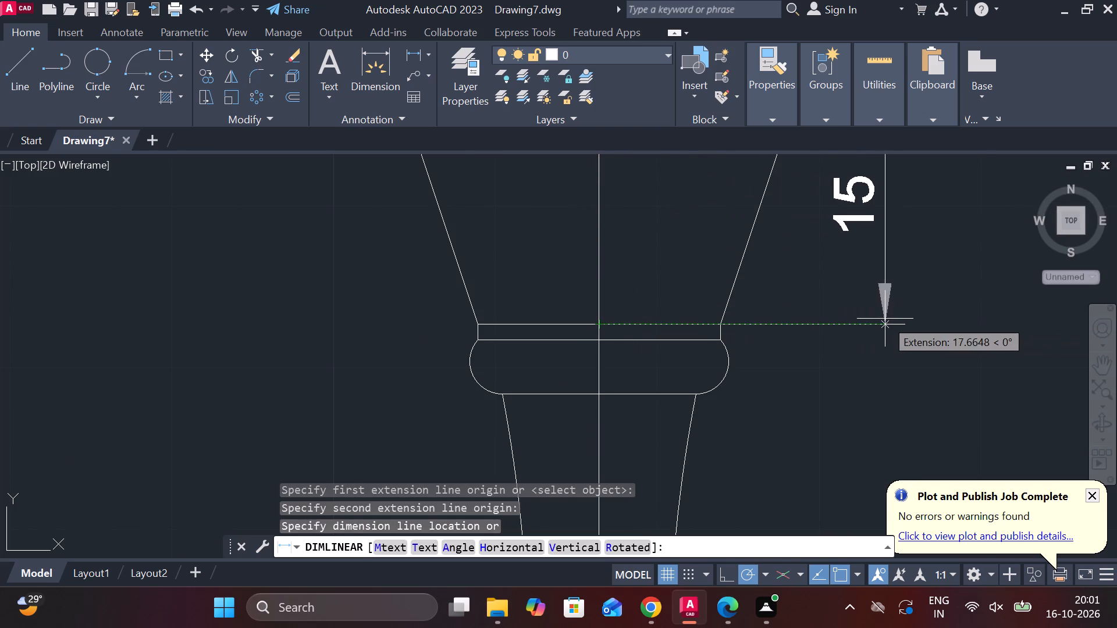
pyautogui.scroll(-3, 885, 319)
pyautogui.scroll(-3, 1004, 347)
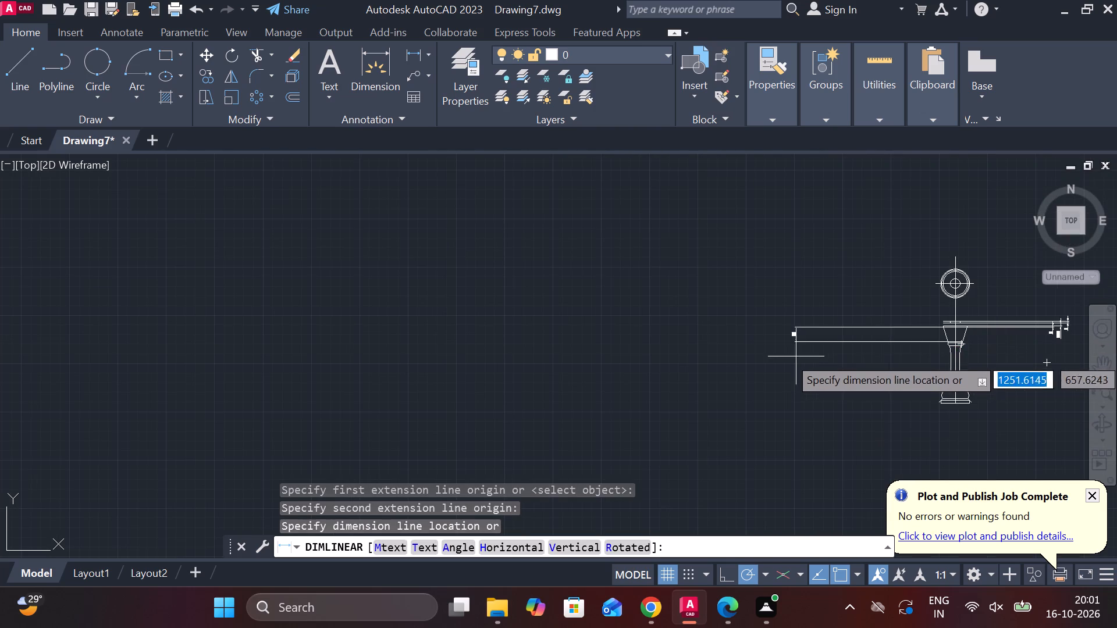
pyautogui.scroll(-2, 731, 360)
pyautogui.scroll(4, 873, 371)
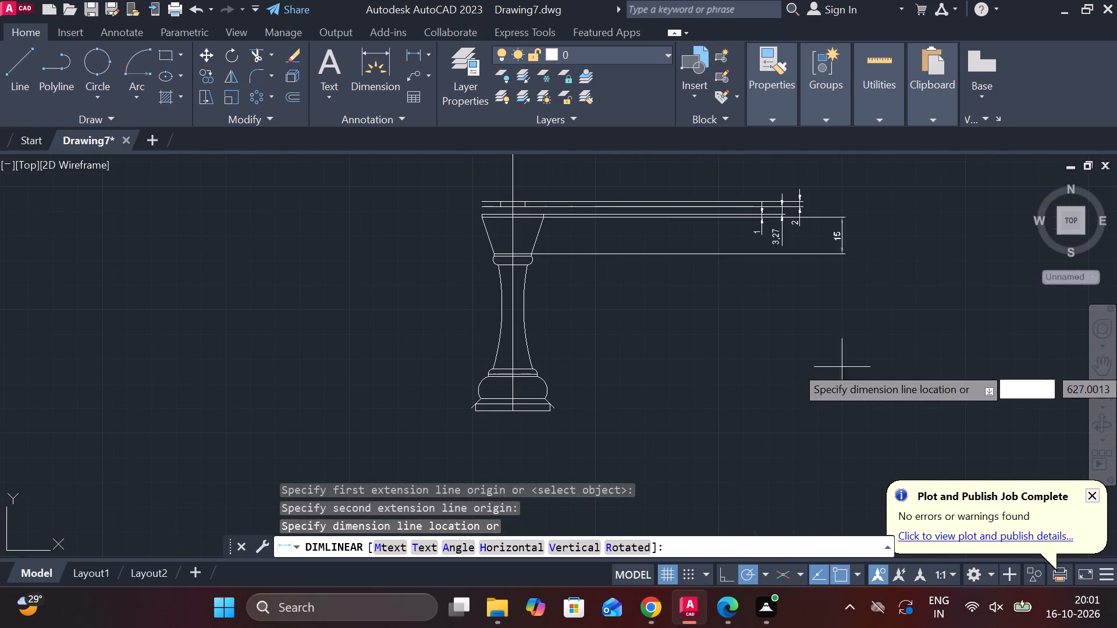
pyautogui.click(749, 361)
# Add a vertical linear dimension for the thin band directly beneath the tapered head, placed just left of the tapered head's height dimension.
pyautogui.scroll(-2, 643, 303)
pyautogui.scroll(3, 643, 303)
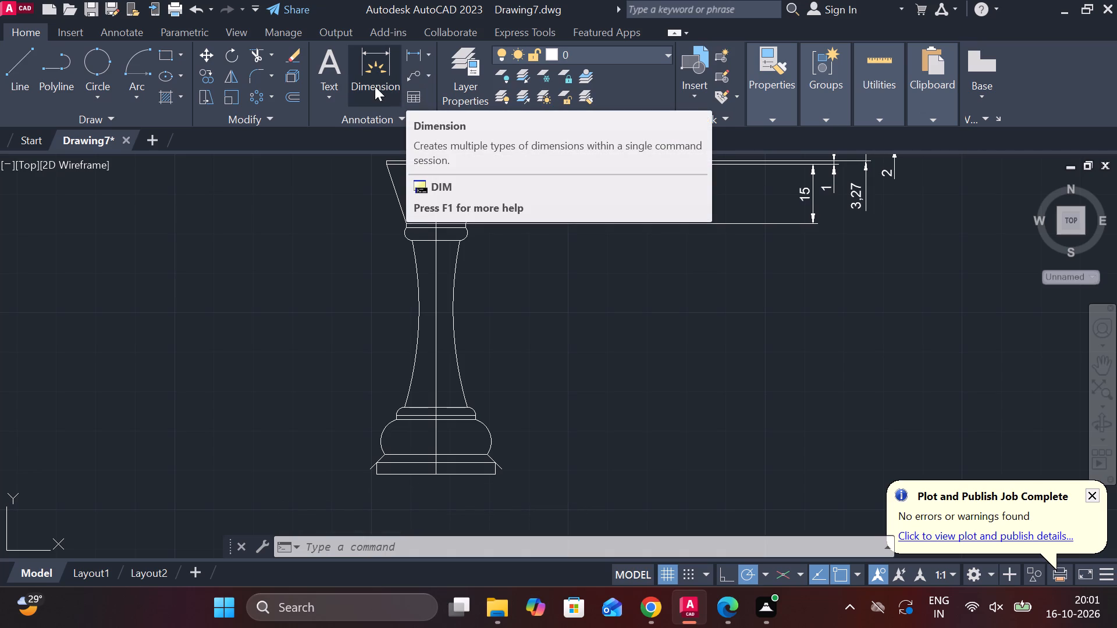
pyautogui.click(411, 53)
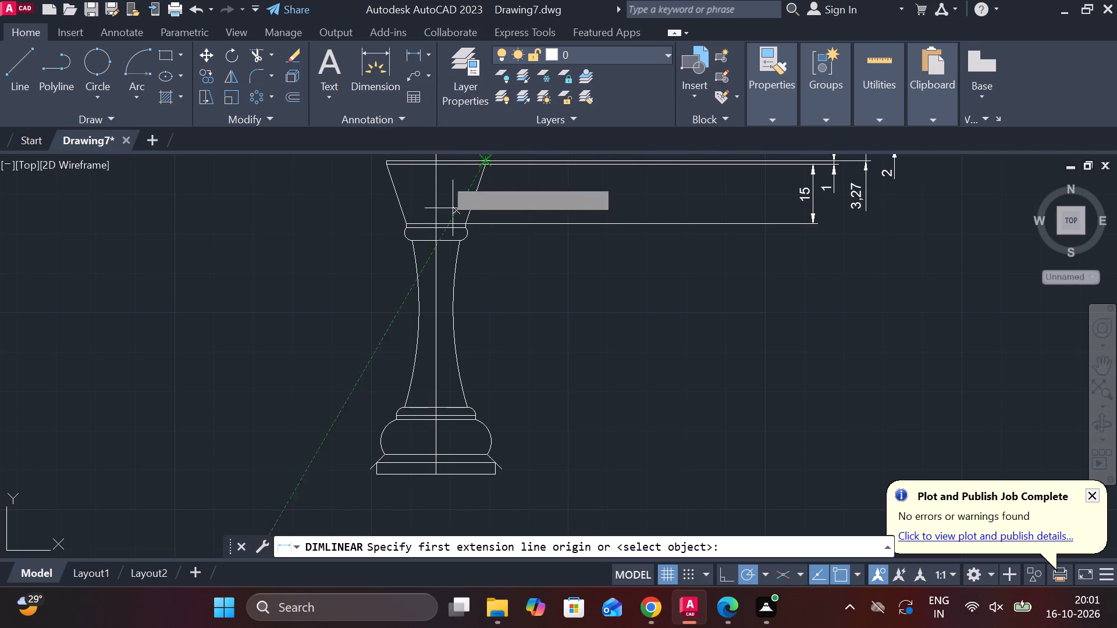
pyautogui.scroll(2, 443, 227)
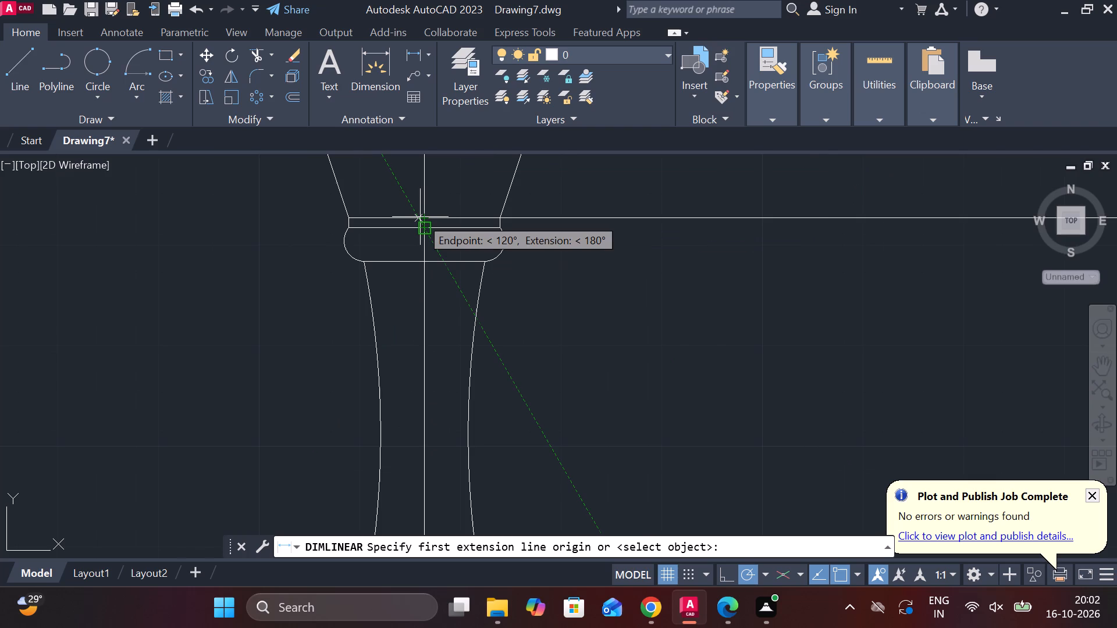
pyautogui.scroll(3, 427, 217)
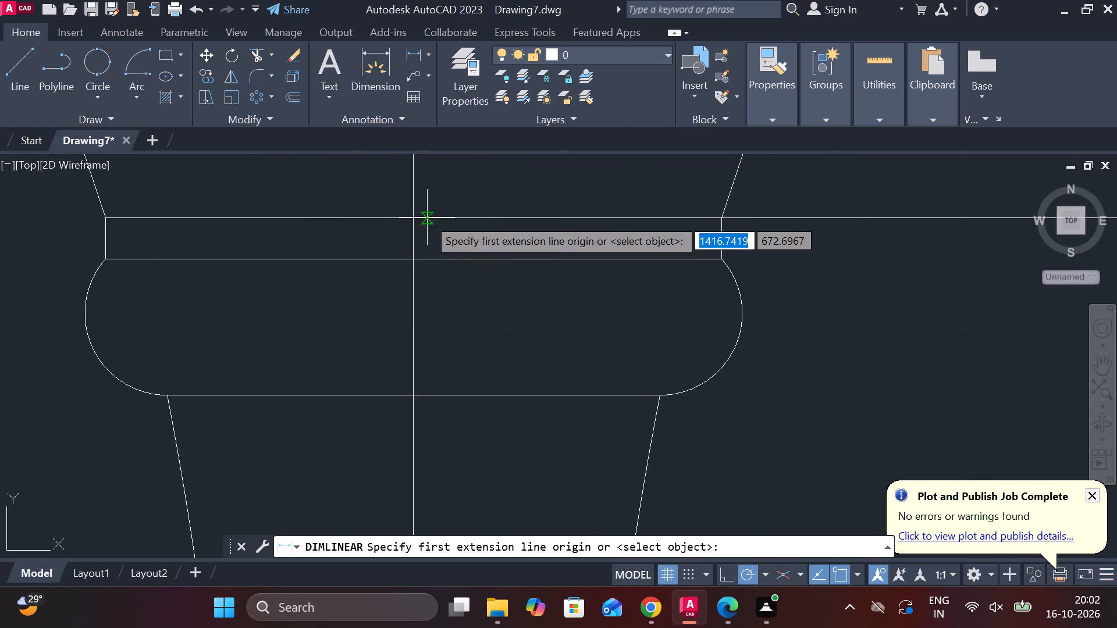
pyautogui.click(414, 220)
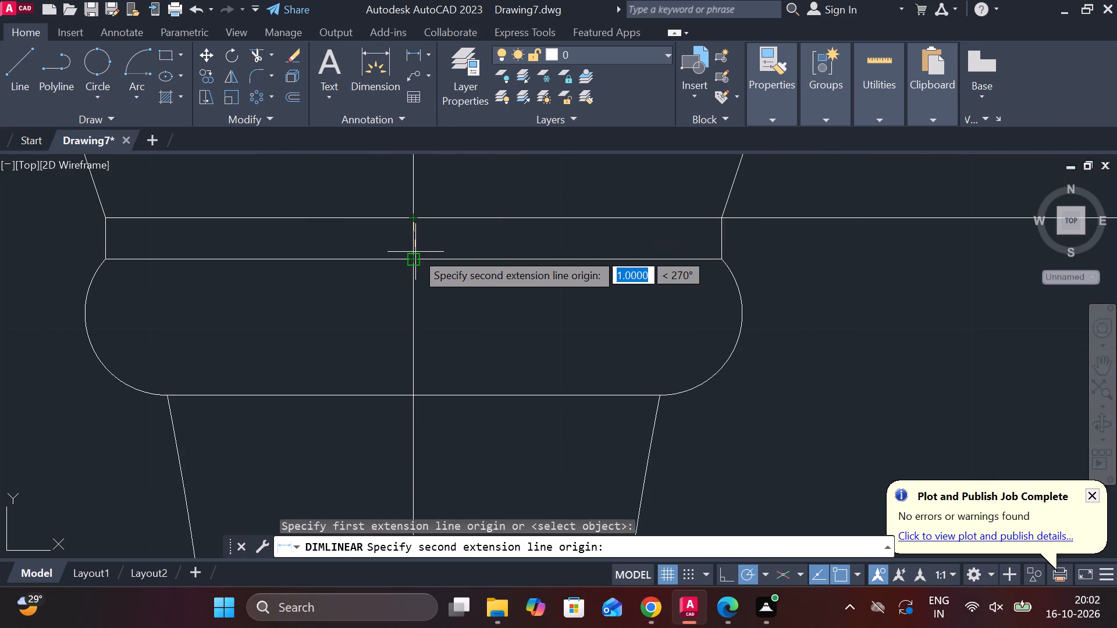
pyautogui.click(415, 258)
pyautogui.scroll(-1, 924, 256)
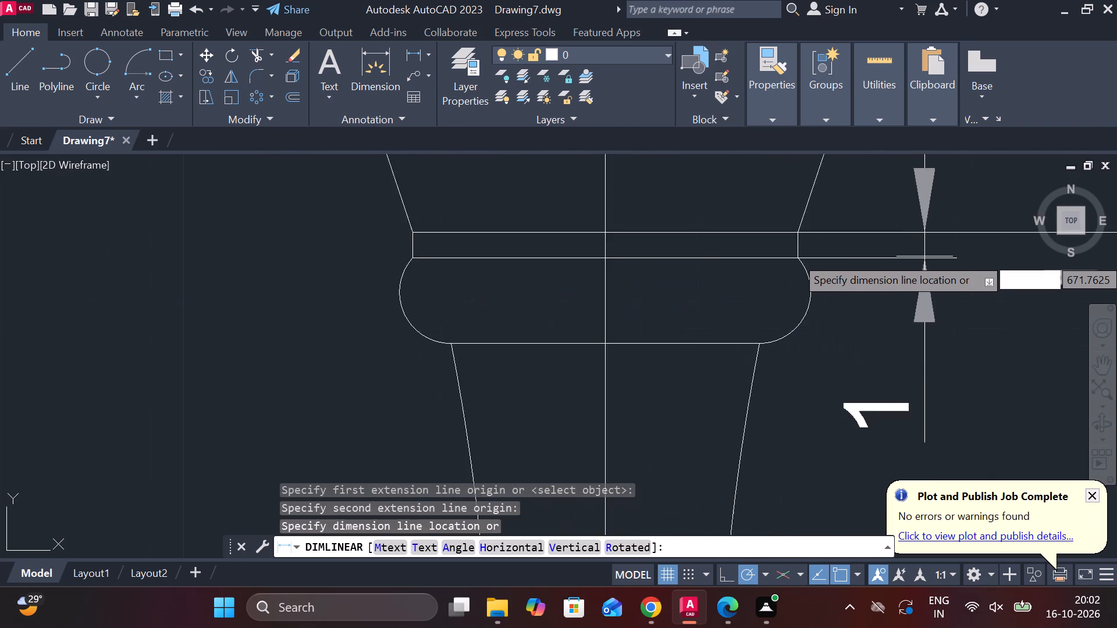
pyautogui.scroll(-4, 924, 256)
pyautogui.scroll(-2, 607, 274)
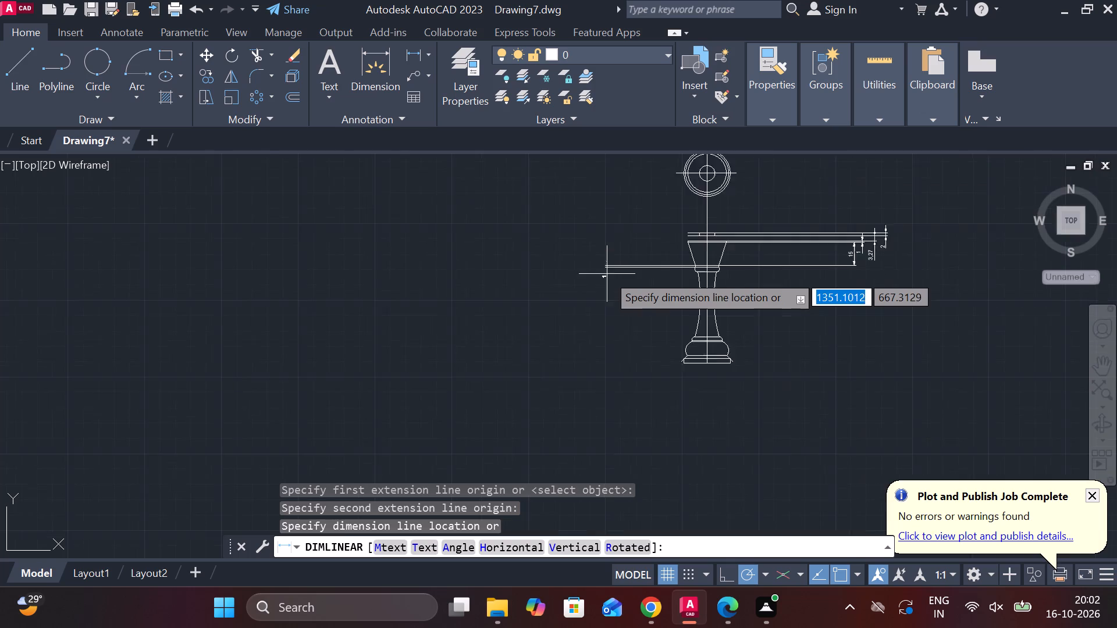
pyautogui.scroll(-1, 607, 274)
pyautogui.scroll(4, 752, 285)
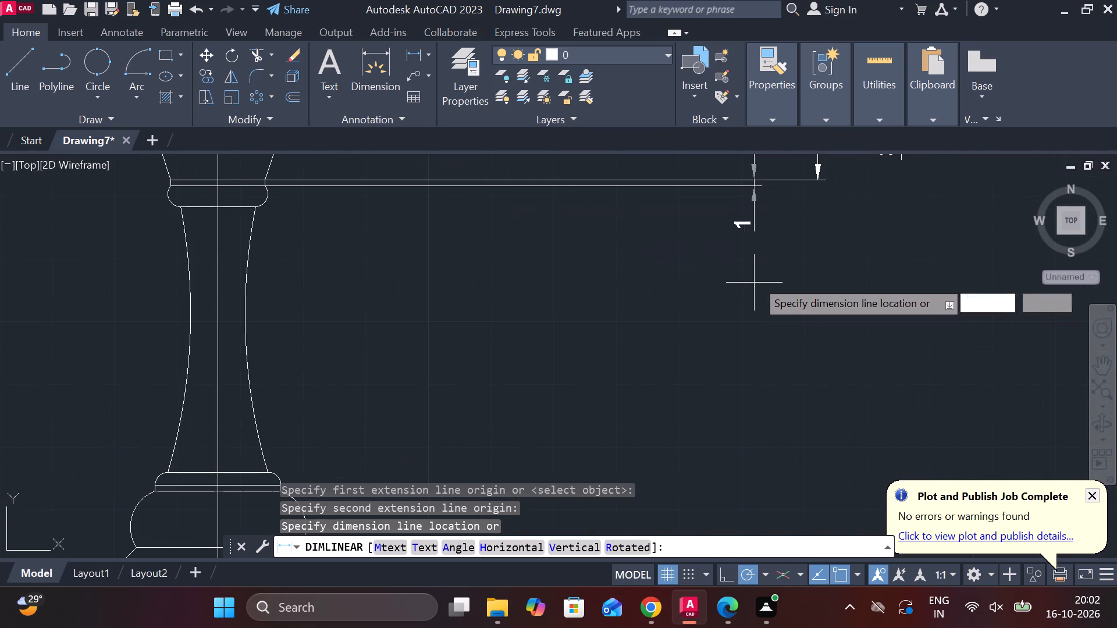
pyautogui.click(807, 274)
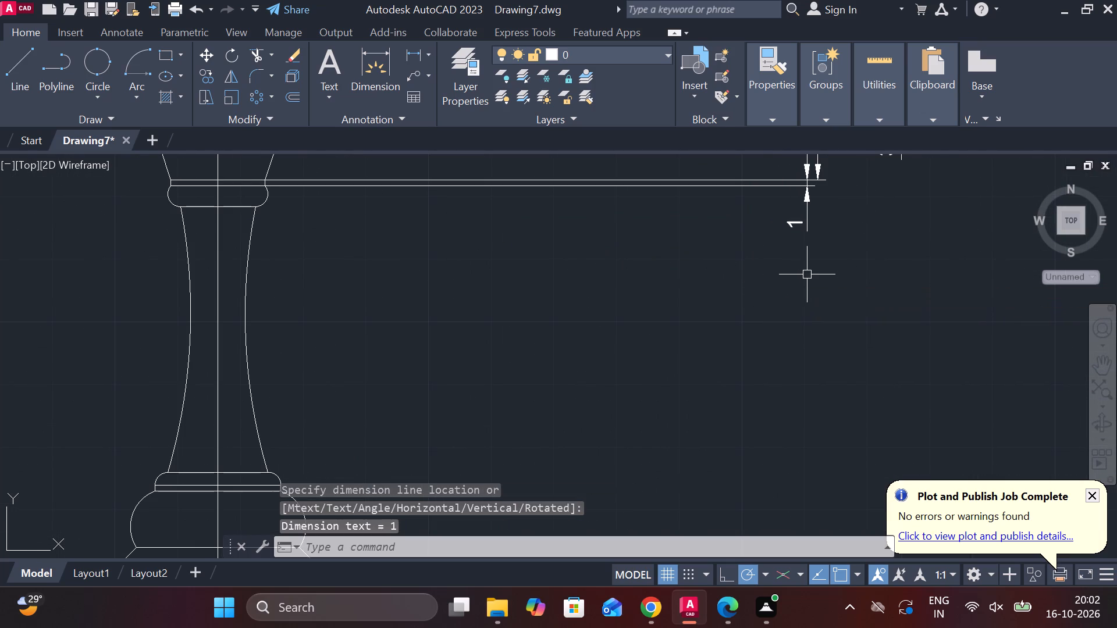
# Add a vertical linear dimension for the rounded collar beneath the thin band, placed just left of the thin band's dimension.
pyautogui.scroll(-3, 663, 287)
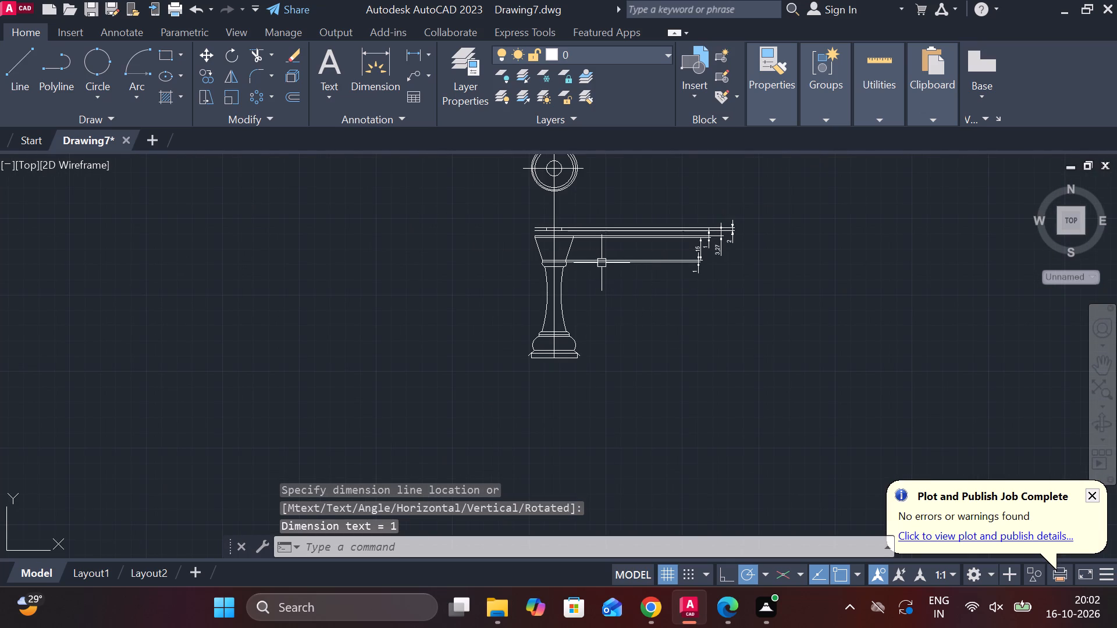
pyautogui.scroll(3, 601, 260)
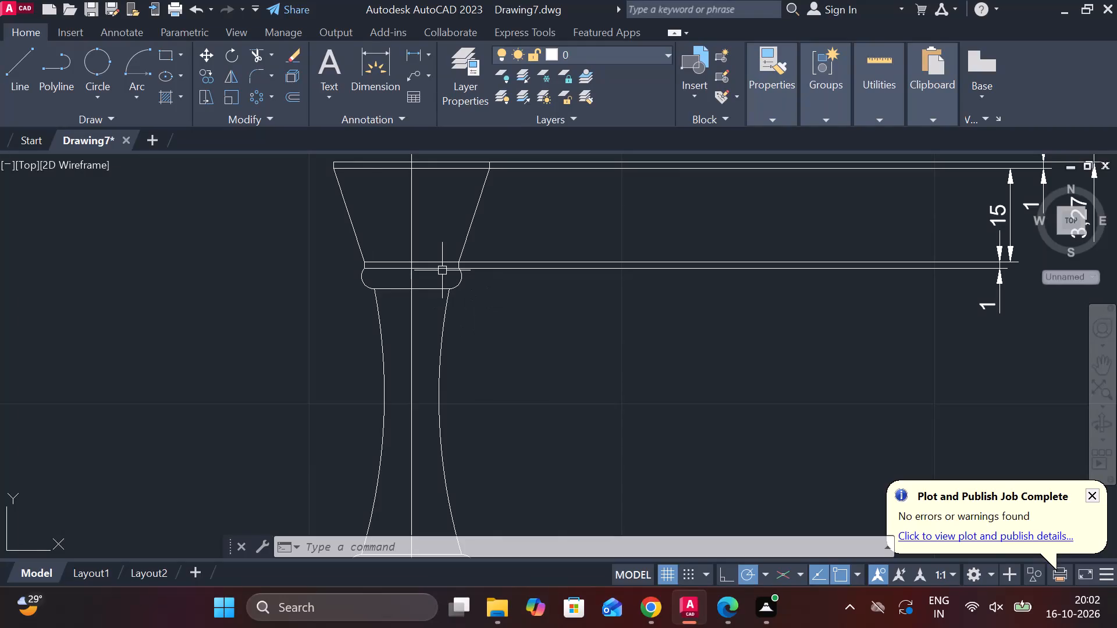
pyautogui.click(418, 52)
pyautogui.scroll(2, 396, 234)
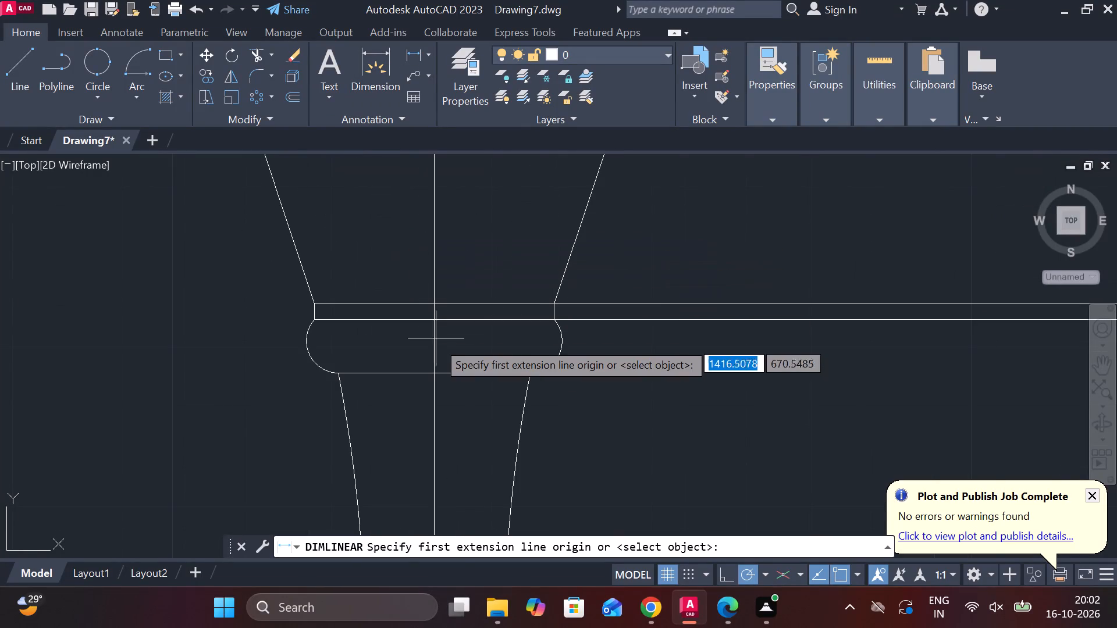
pyautogui.click(436, 321)
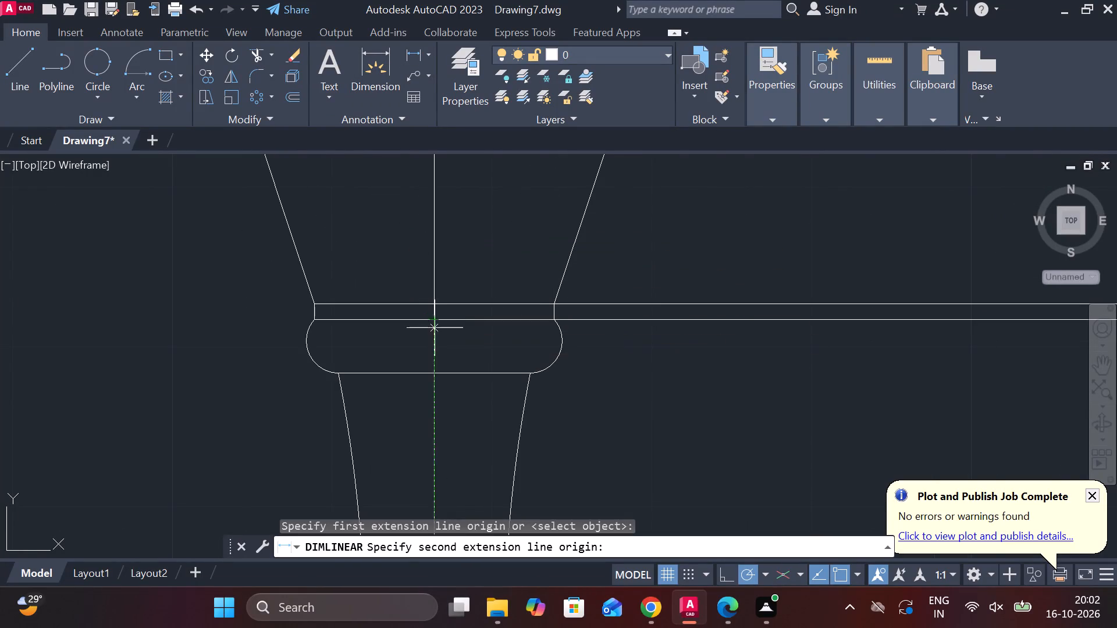
pyautogui.click(435, 374)
pyautogui.scroll(-1, 817, 383)
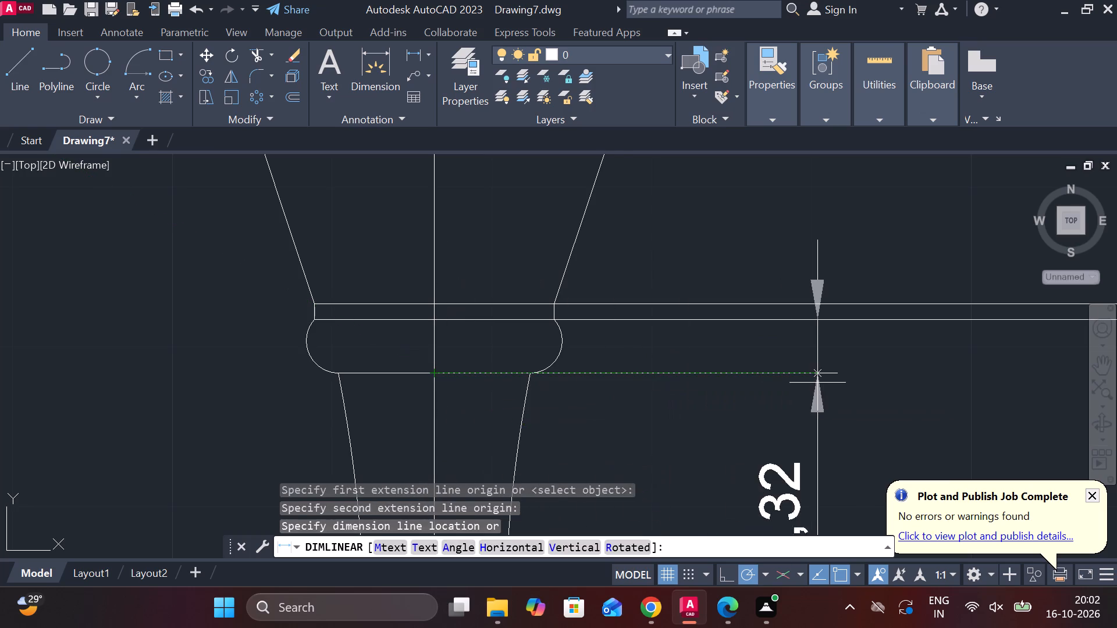
pyautogui.scroll(-1, 817, 383)
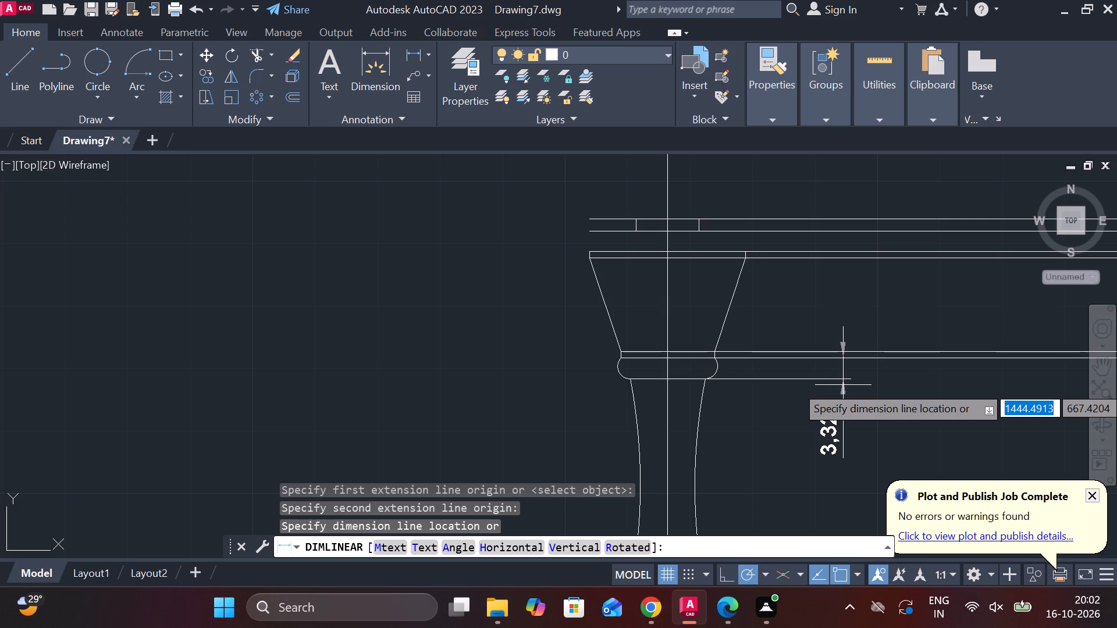
pyautogui.scroll(-2, 843, 385)
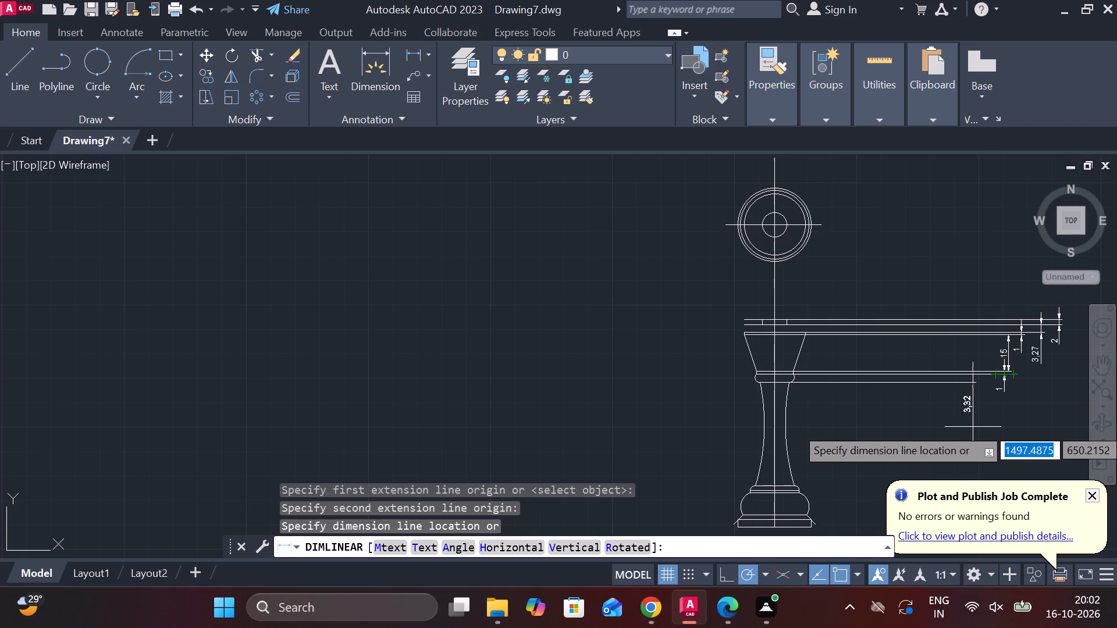
pyautogui.click(978, 427)
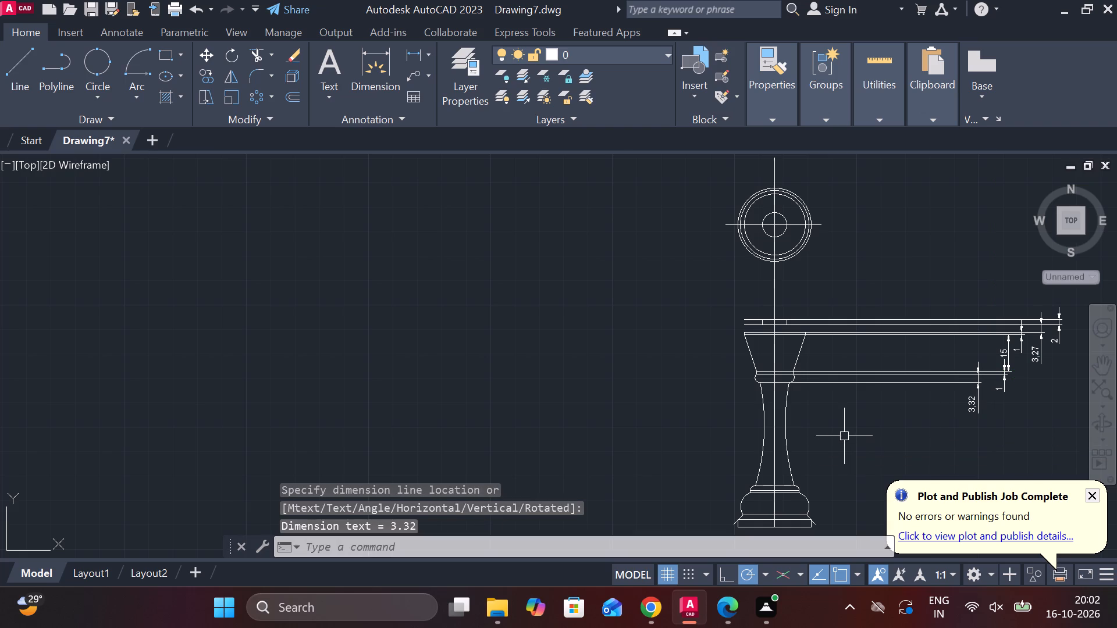
# Add a vertical linear dimension for the concave stem, from the collar's bottom edge to the top of the base, placed right of the stem.
pyautogui.scroll(-1, 842, 435)
pyautogui.scroll(-1, 912, 432)
pyautogui.scroll(4, 910, 432)
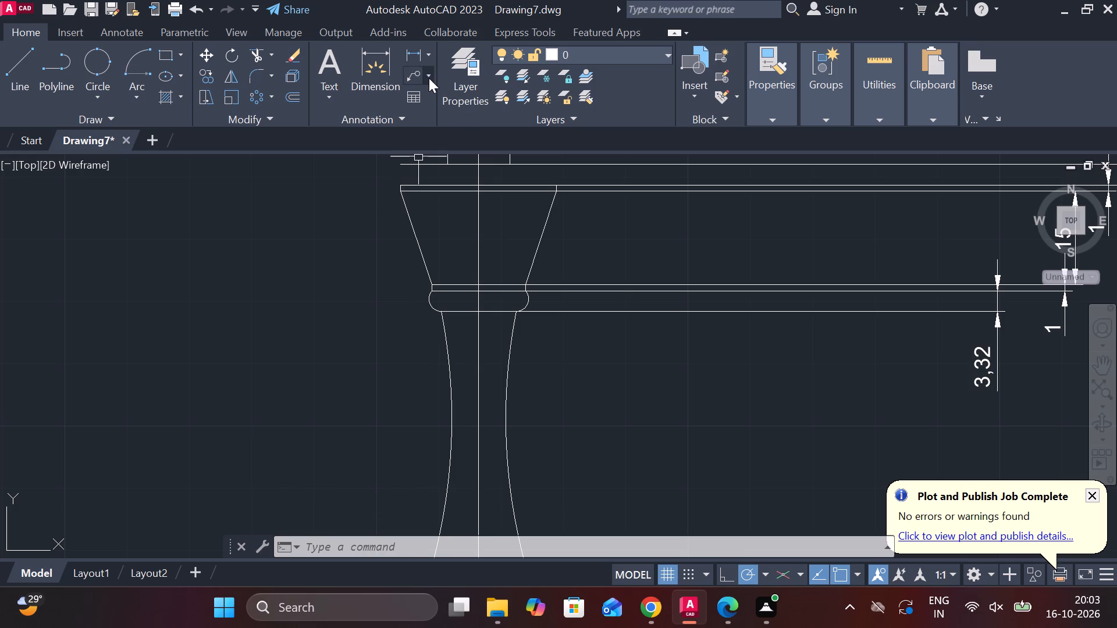
pyautogui.click(415, 62)
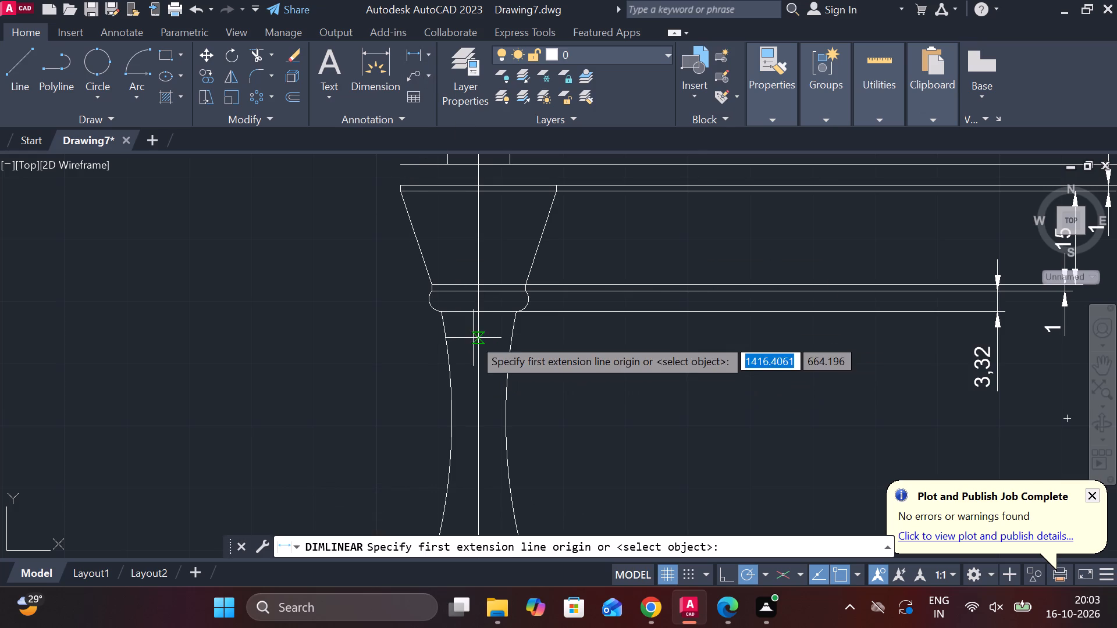
pyautogui.click(481, 312)
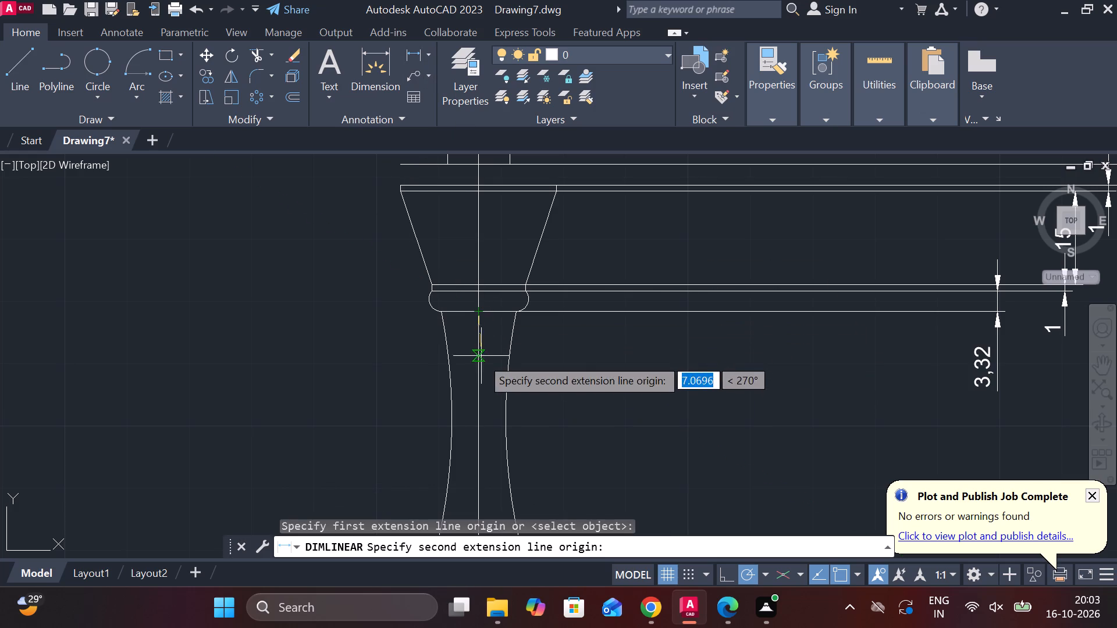
pyautogui.scroll(-2, 475, 367)
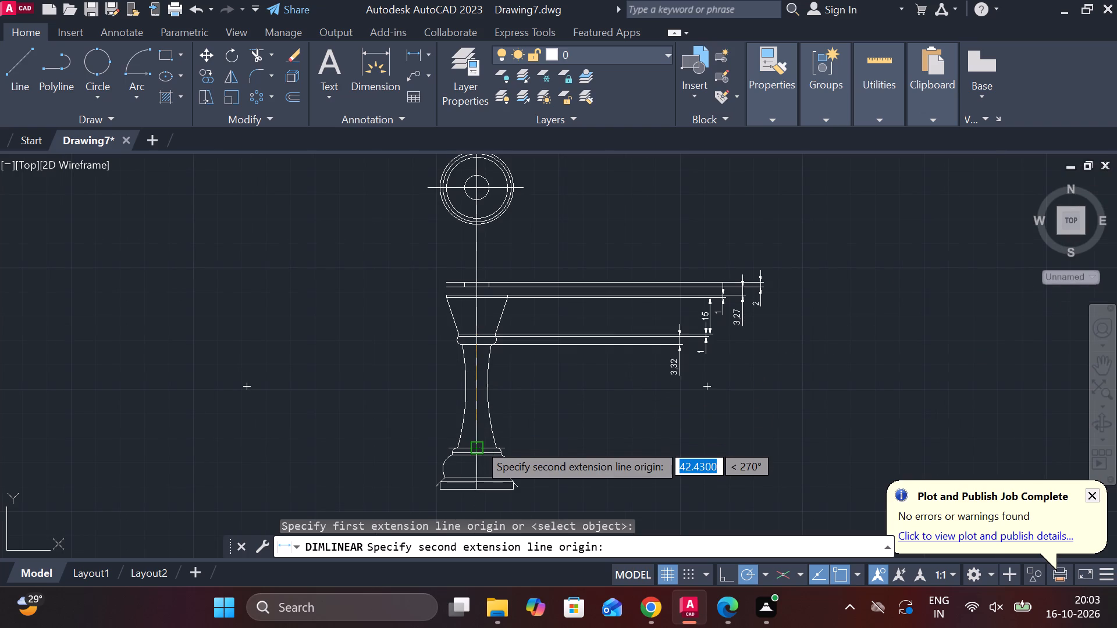
pyautogui.scroll(2, 478, 443)
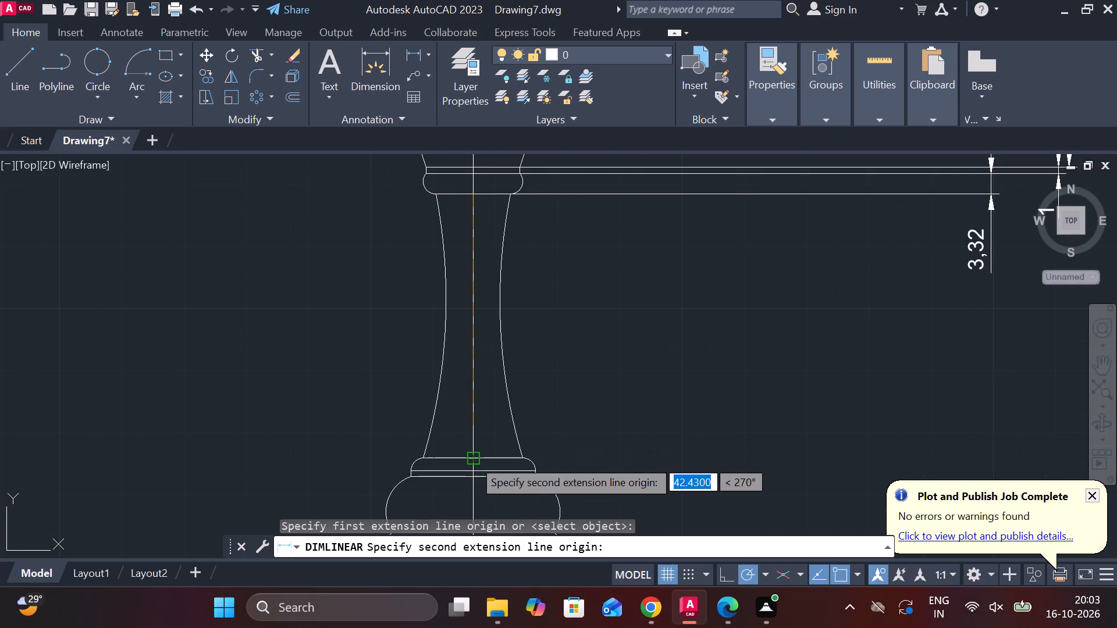
pyautogui.click(472, 459)
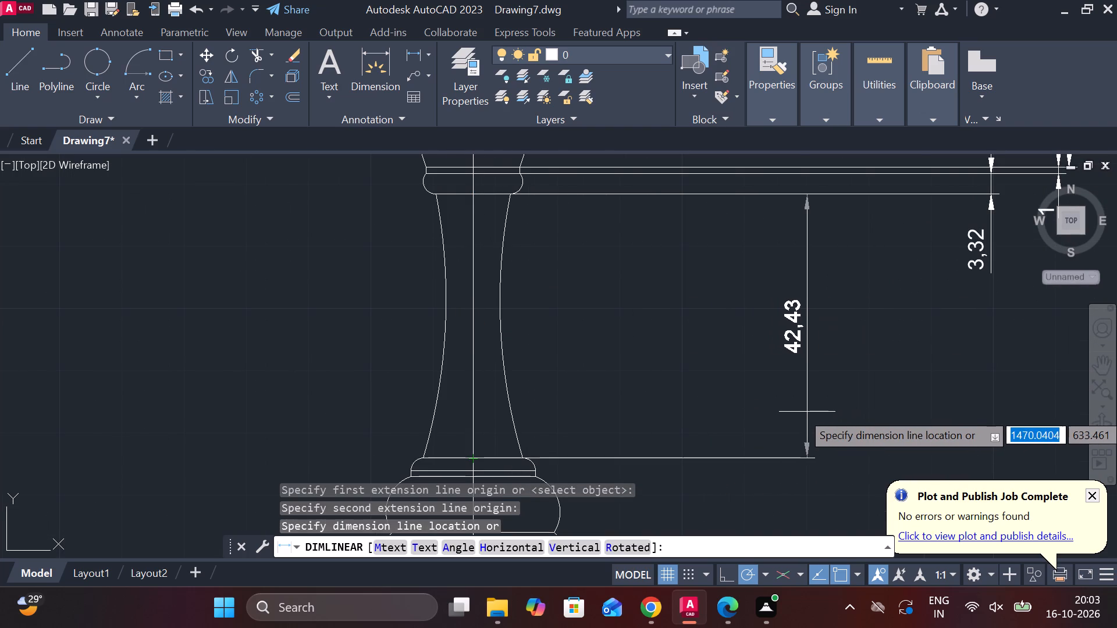
pyautogui.click(680, 411)
# Add a vertical linear dimension for the round-cornered band directly beneath the stem, placed just right of the stem's height dimension.
pyautogui.scroll(-2, 680, 411)
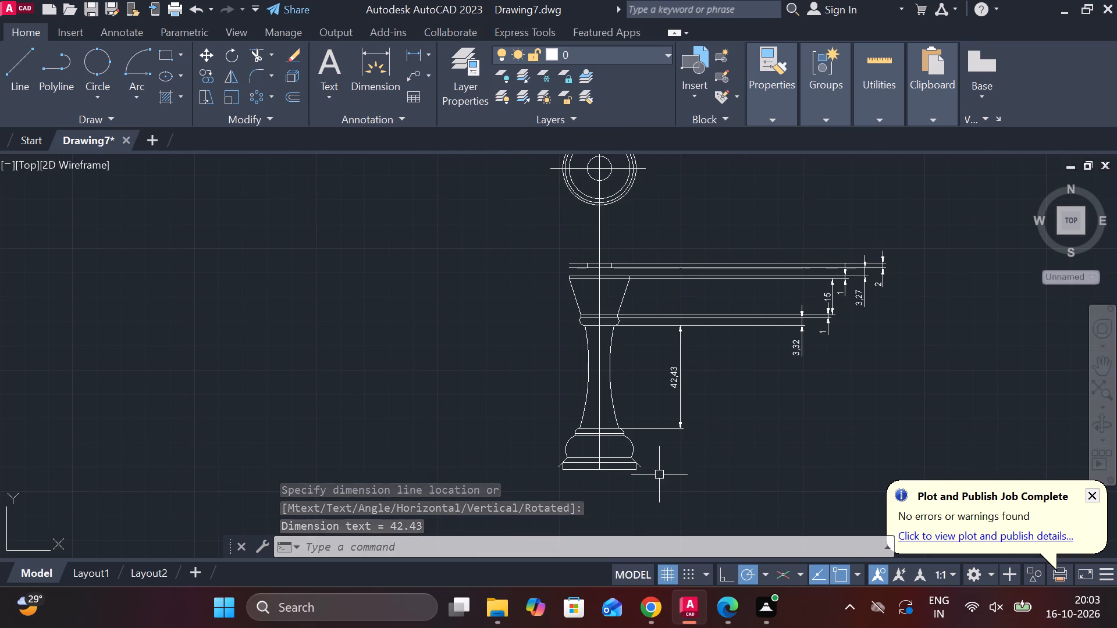
pyautogui.scroll(3, 612, 445)
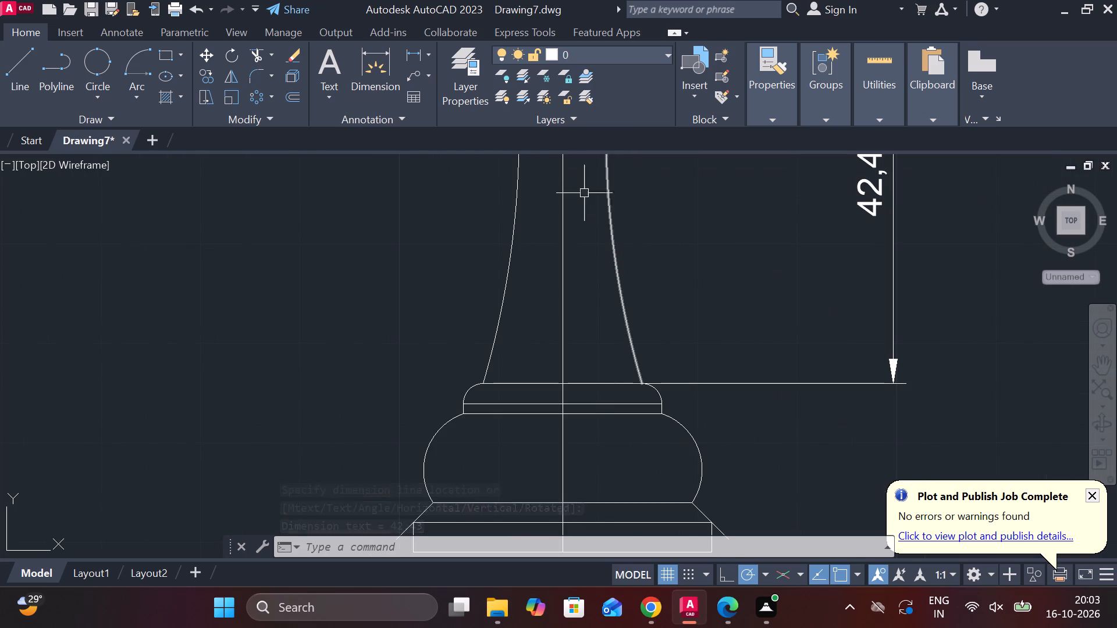
pyautogui.click(413, 59)
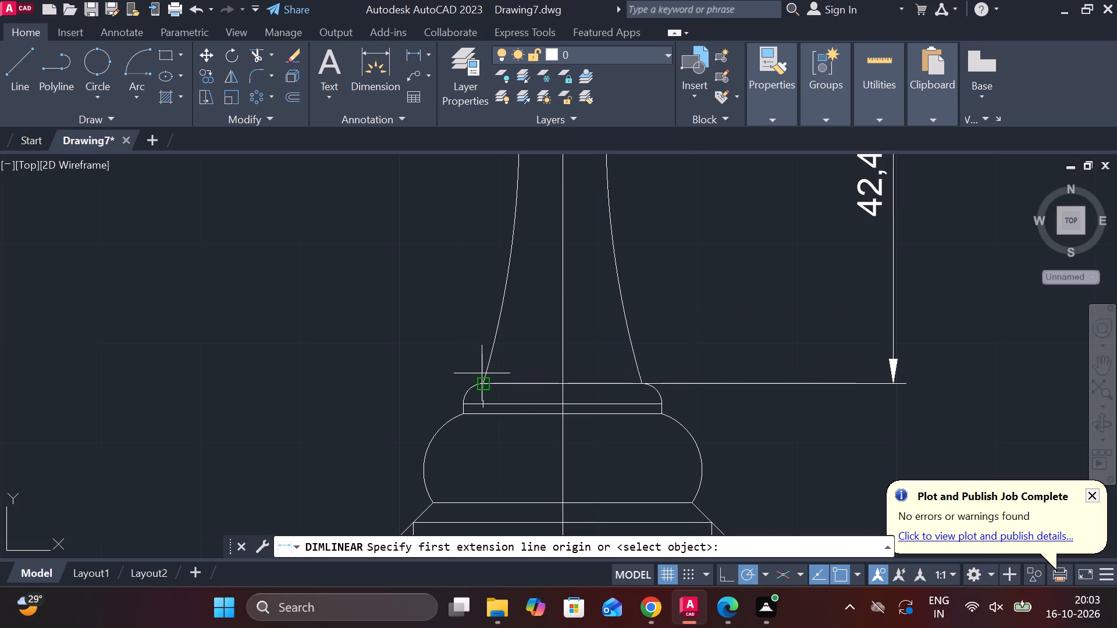
pyautogui.click(561, 401)
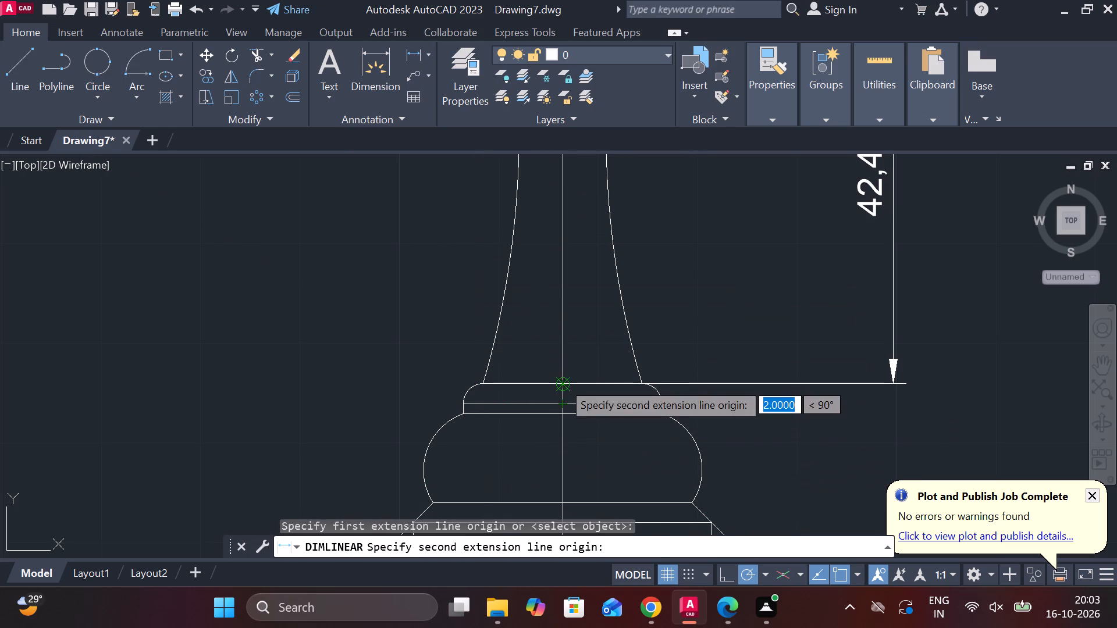
pyautogui.click(562, 381)
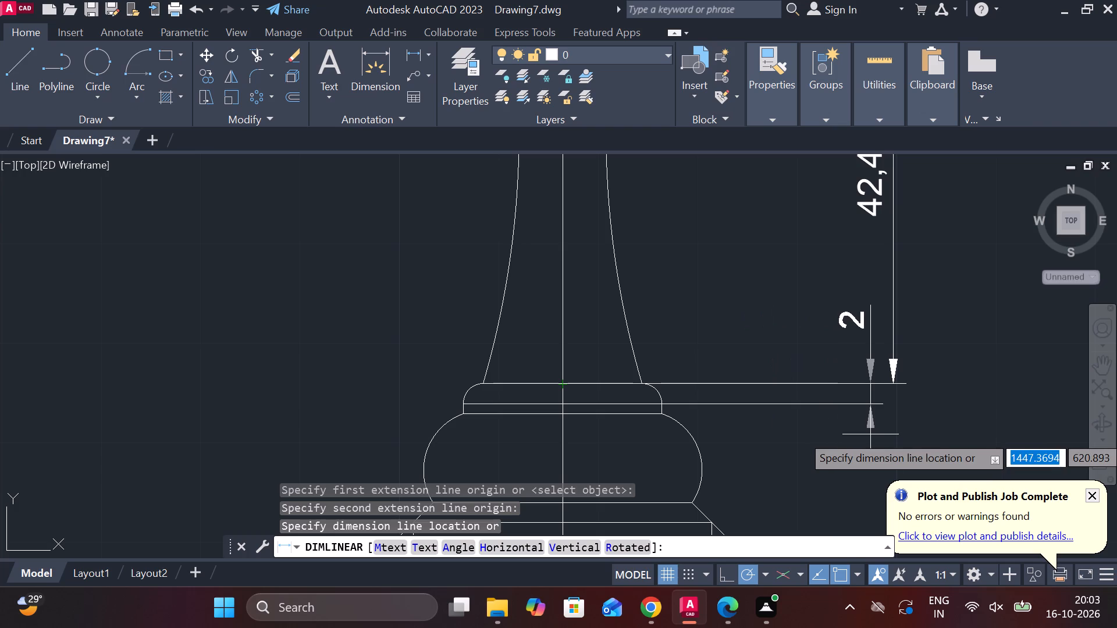
pyautogui.click(934, 433)
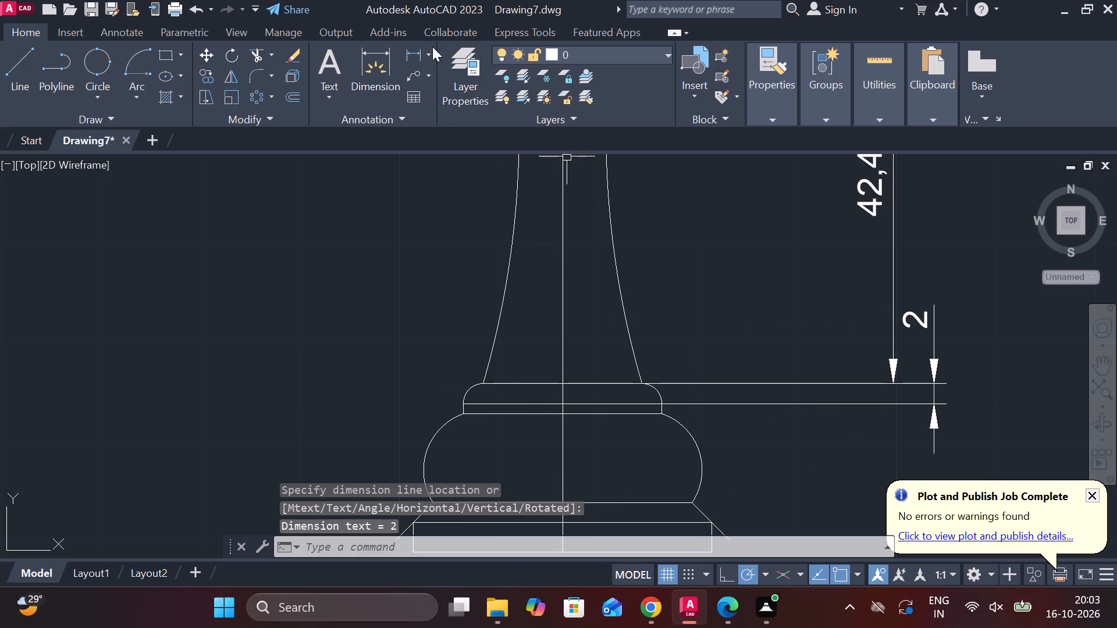
# Add a vertical linear dimension for the thin band between the round-cornered band and the base bulge, placed right of the round-cornered band's dimension.
pyautogui.click(415, 53)
pyautogui.scroll(2, 564, 412)
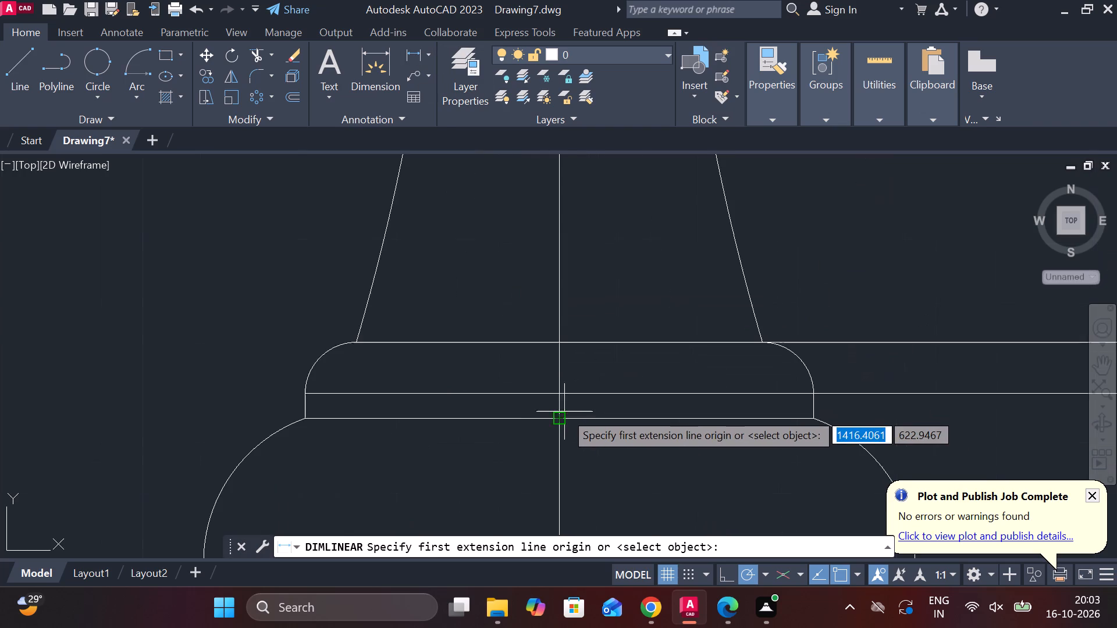
pyautogui.click(560, 391)
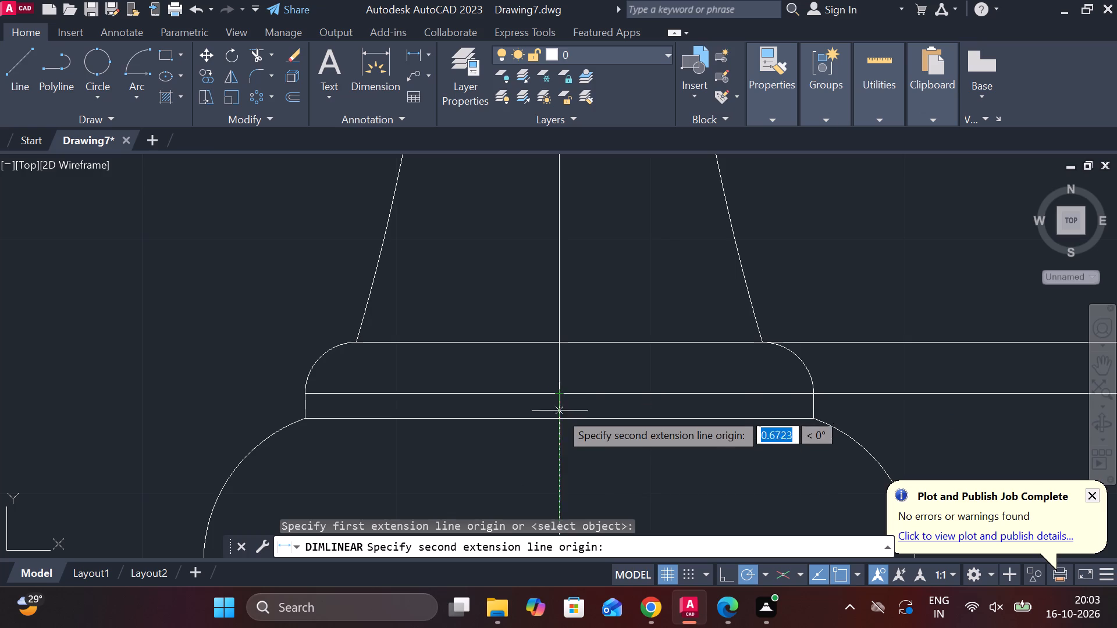
pyautogui.click(560, 419)
pyautogui.scroll(-2, 981, 462)
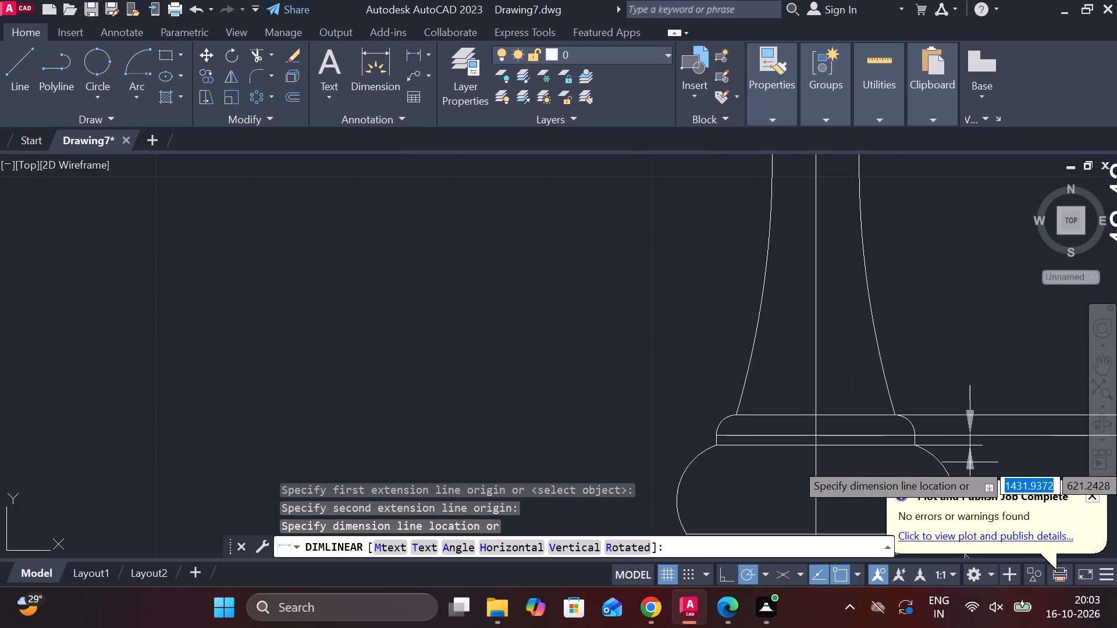
pyautogui.scroll(-1, 970, 462)
pyautogui.scroll(-2, 678, 435)
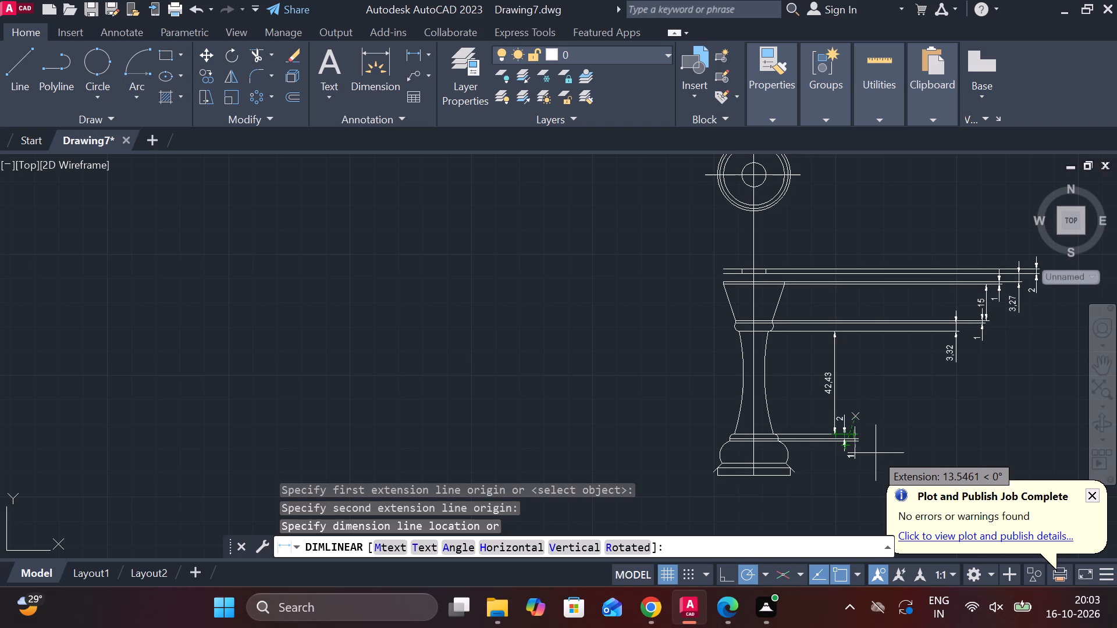
pyautogui.scroll(-2, 930, 456)
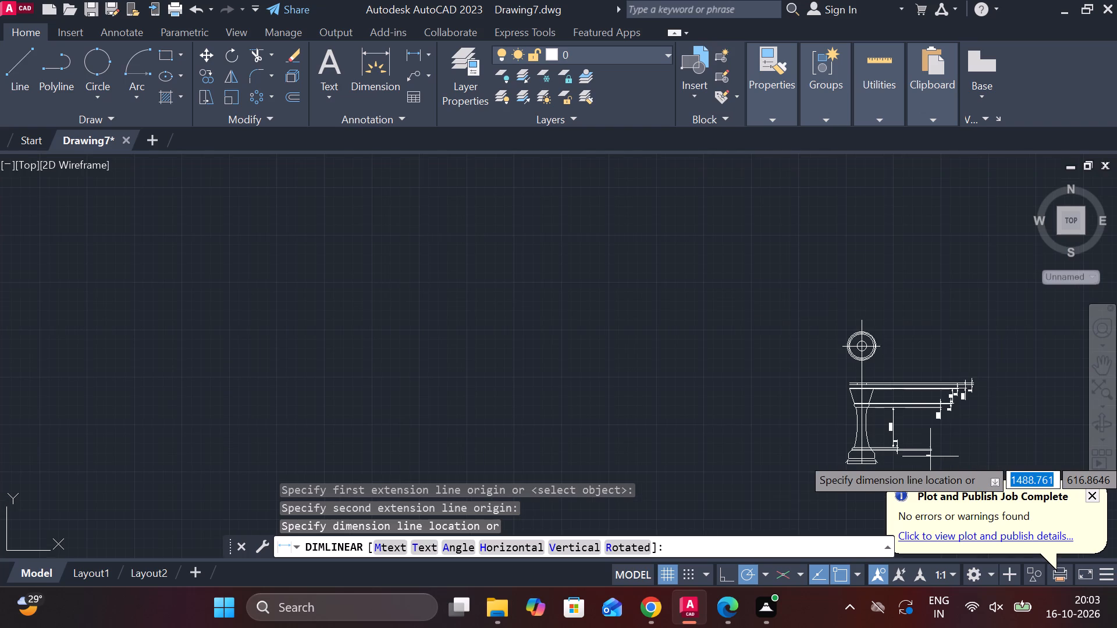
pyautogui.scroll(3, 911, 461)
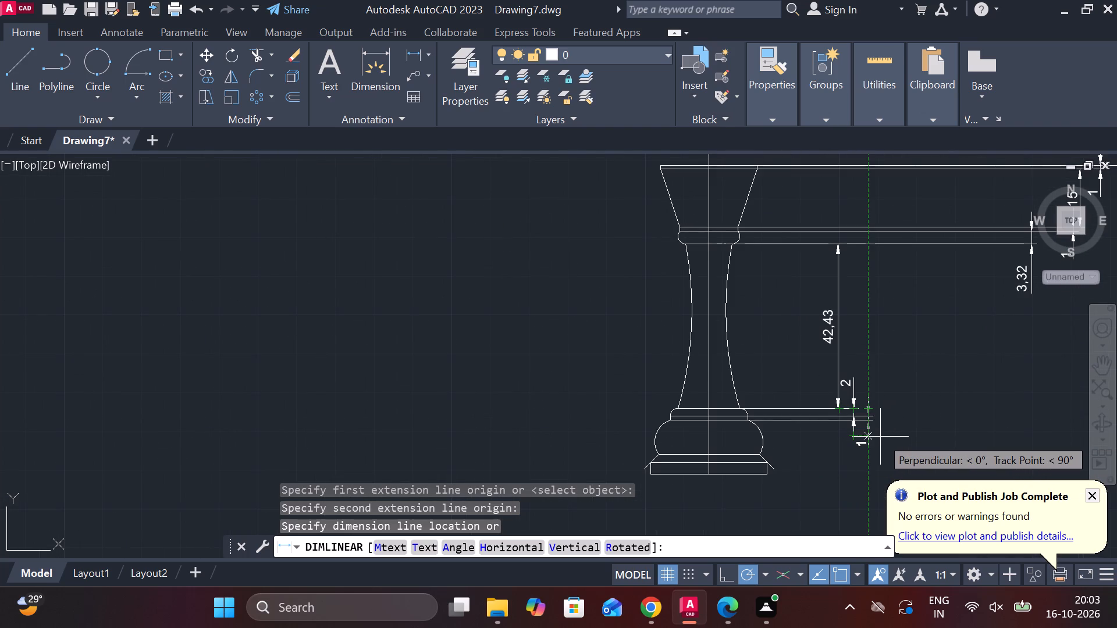
pyautogui.click(894, 437)
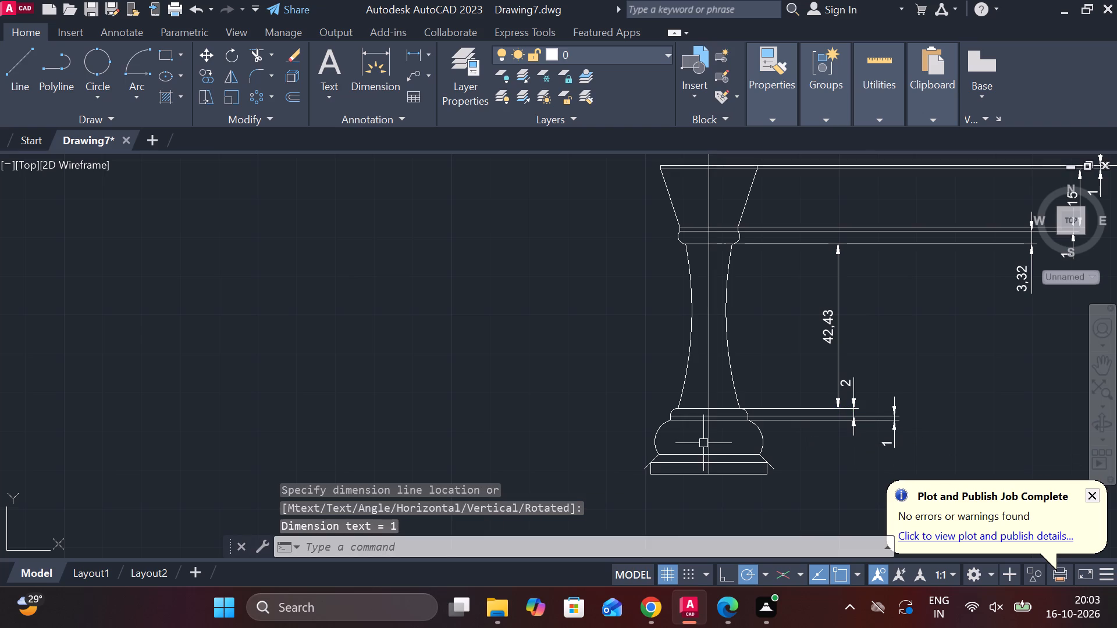
# Add a vertical linear dimension for the height of the rounded base bulge, placed right of the lower thin band's dimension.
pyautogui.click(422, 53)
pyautogui.scroll(1, 806, 393)
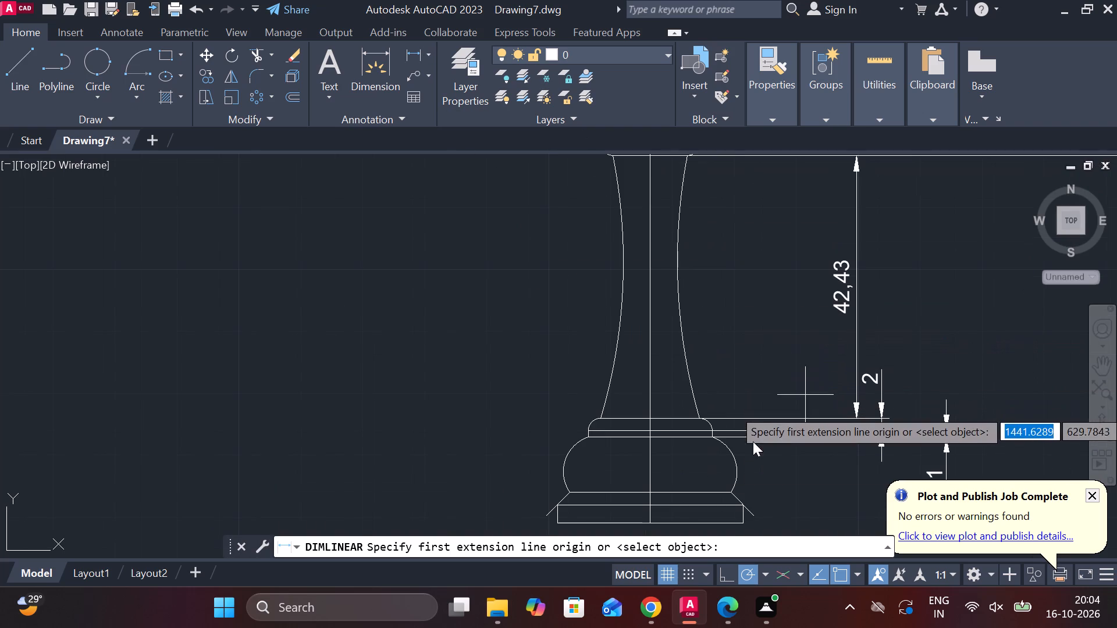
pyautogui.click(645, 443)
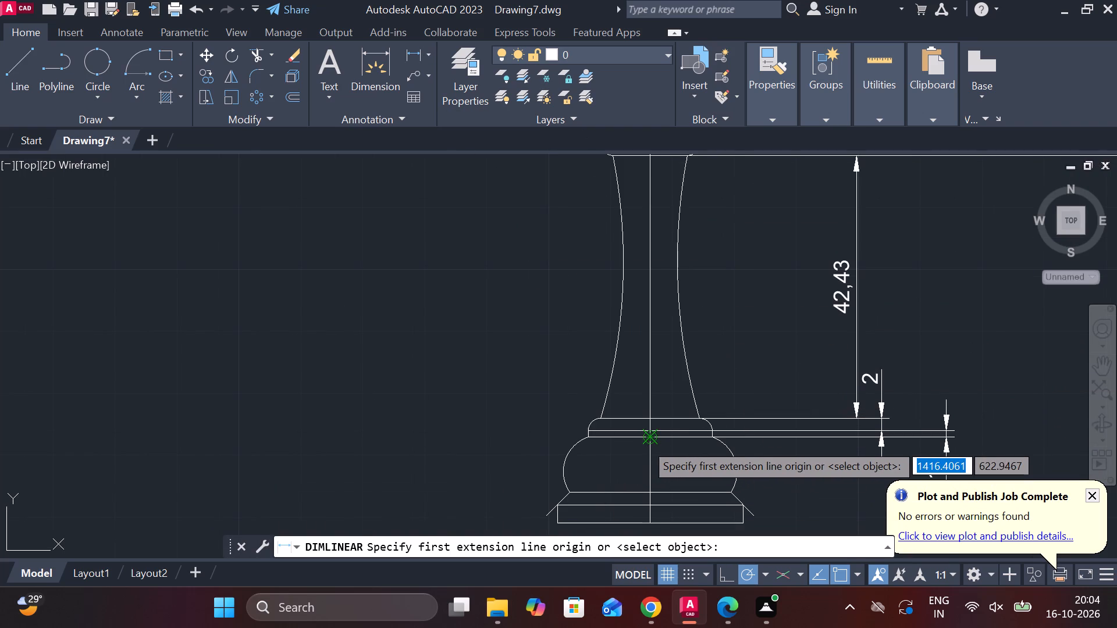
pyautogui.click(650, 495)
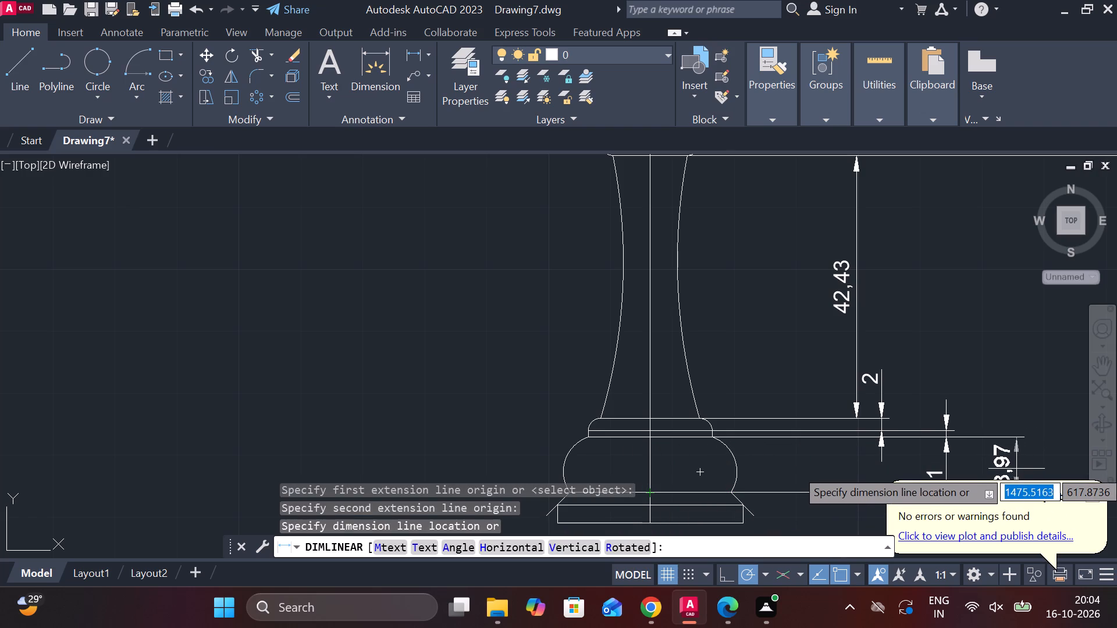
pyautogui.click(1008, 469)
# Add a vertical linear dimension for the sloped band between the base bulge and the bottom plinth, placed right of the bulge's height dimension.
pyautogui.scroll(-2, 787, 440)
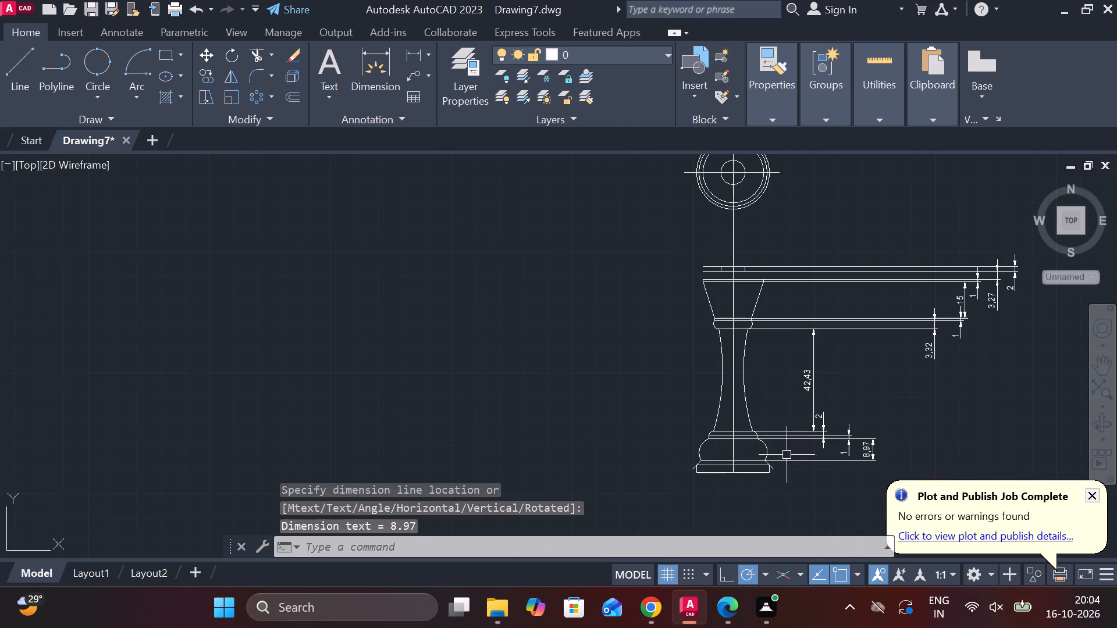
pyautogui.scroll(2, 772, 474)
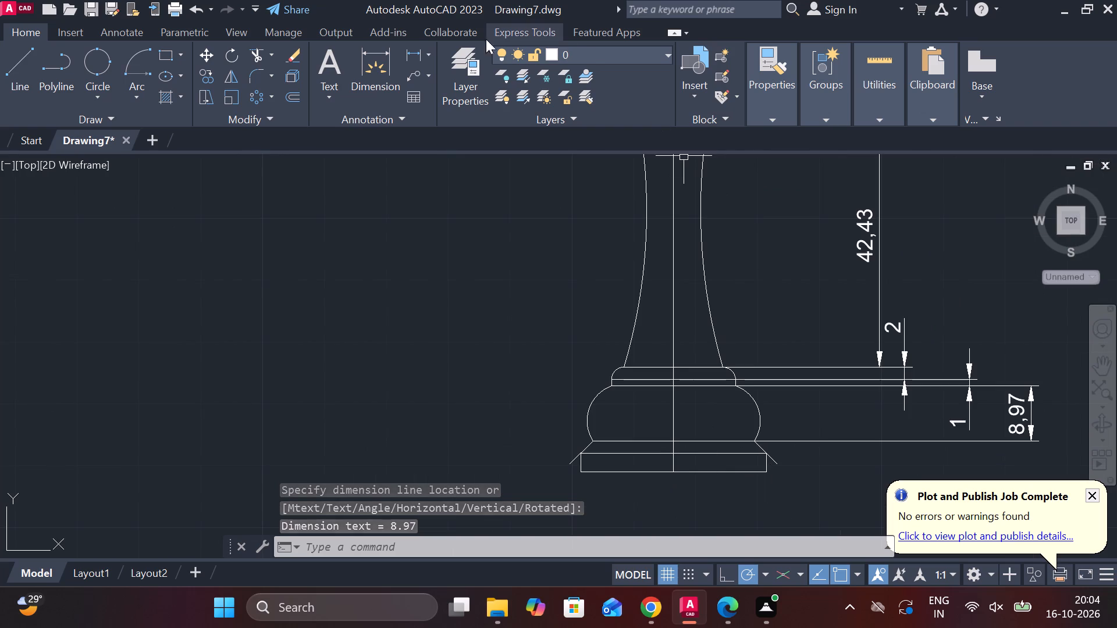
pyautogui.click(414, 55)
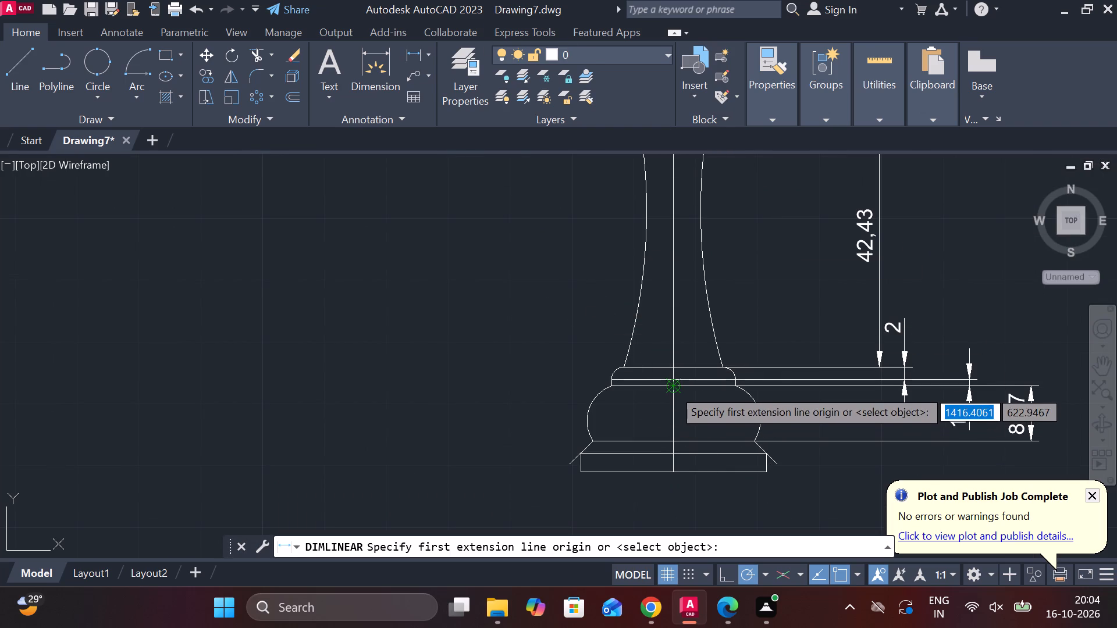
pyautogui.click(673, 442)
pyautogui.click(674, 455)
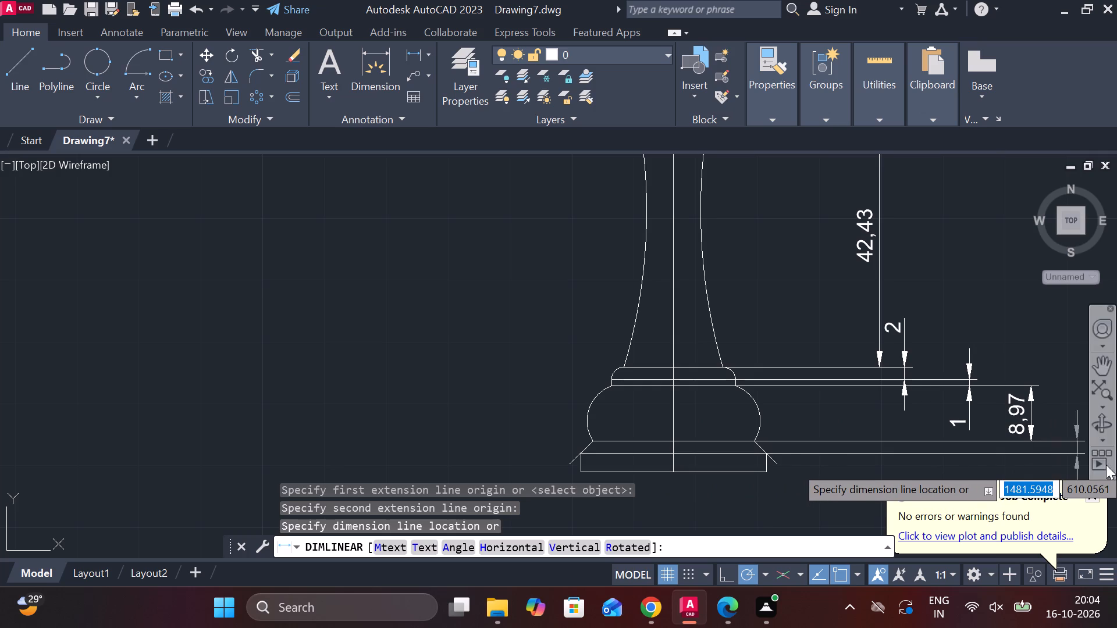
pyautogui.click(1068, 454)
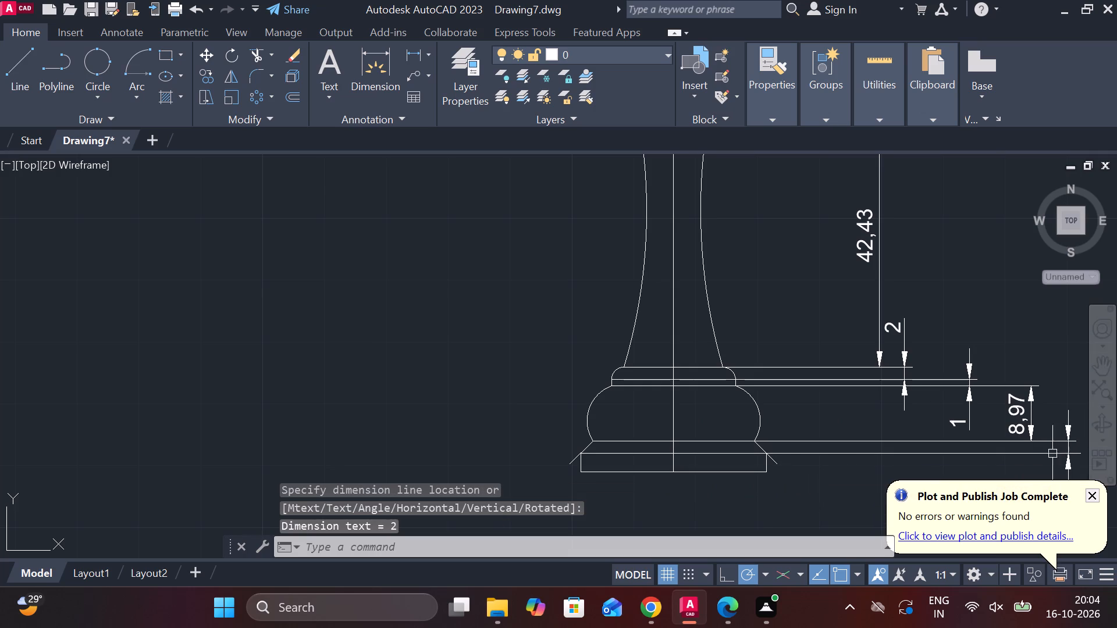
# Add a vertical linear dimension for the bottom plinth's height, placed right of the sloped band's dimension.
pyautogui.scroll(-2, 920, 443)
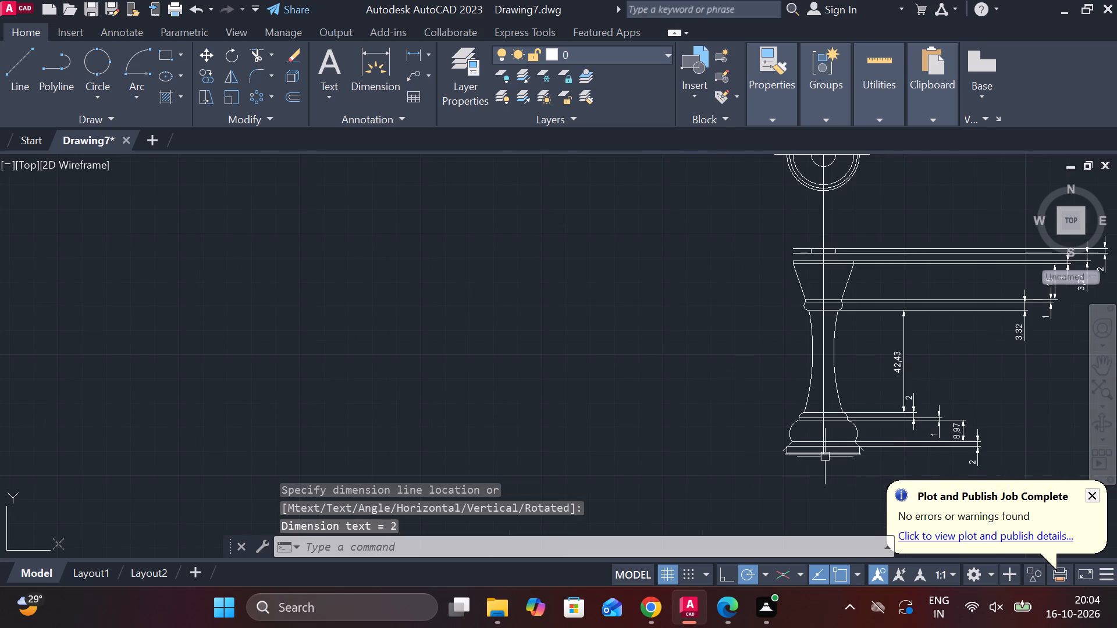
pyautogui.scroll(2, 824, 456)
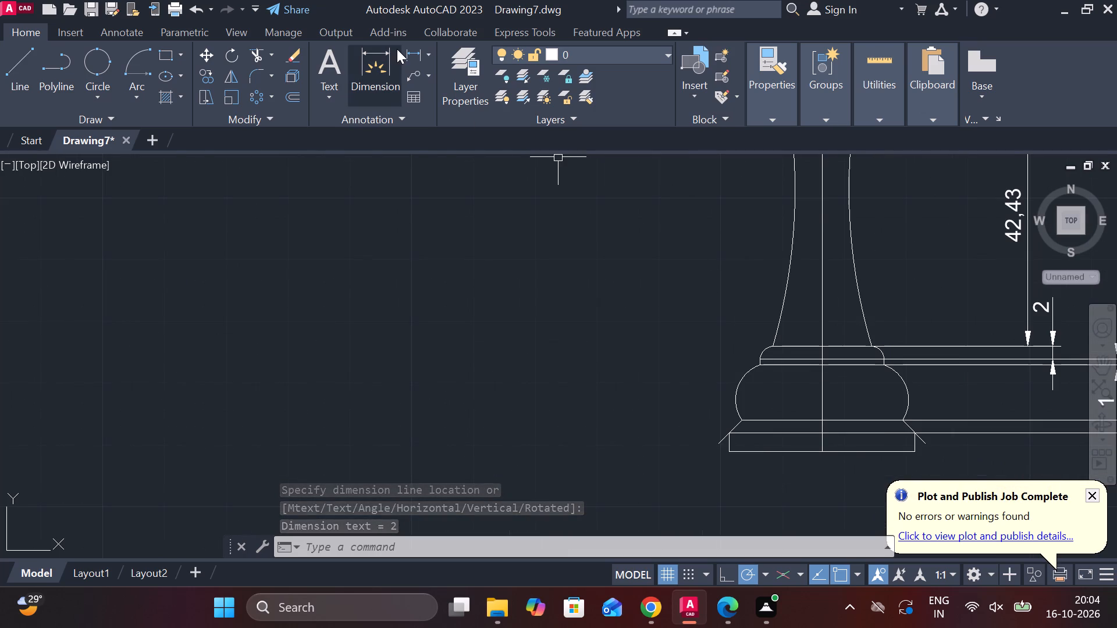
pyautogui.click(417, 53)
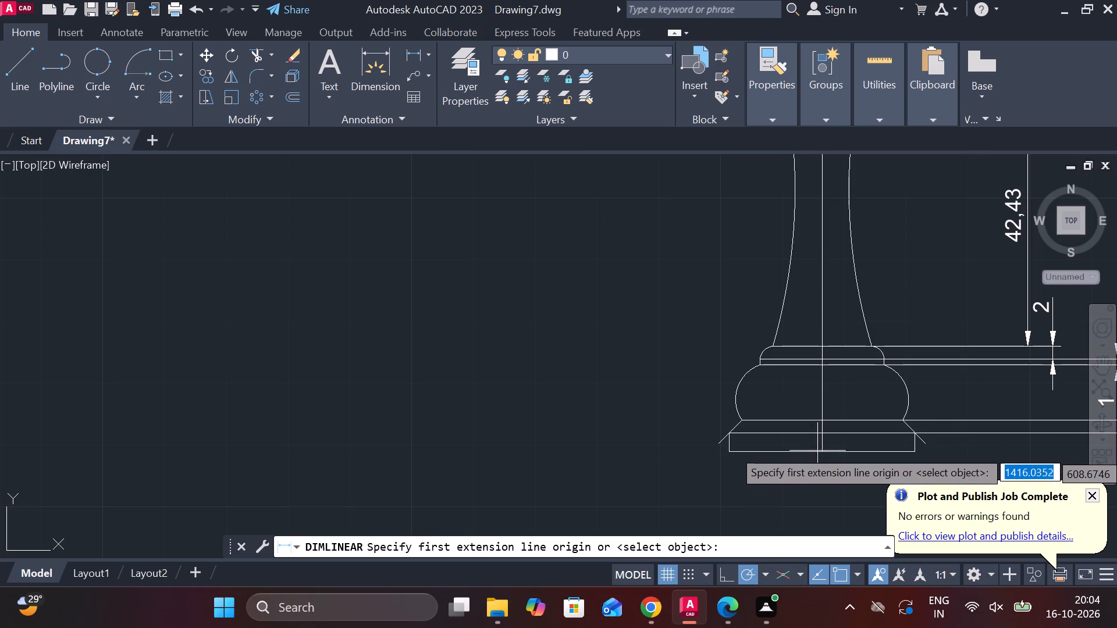
pyautogui.click(823, 436)
pyautogui.click(822, 457)
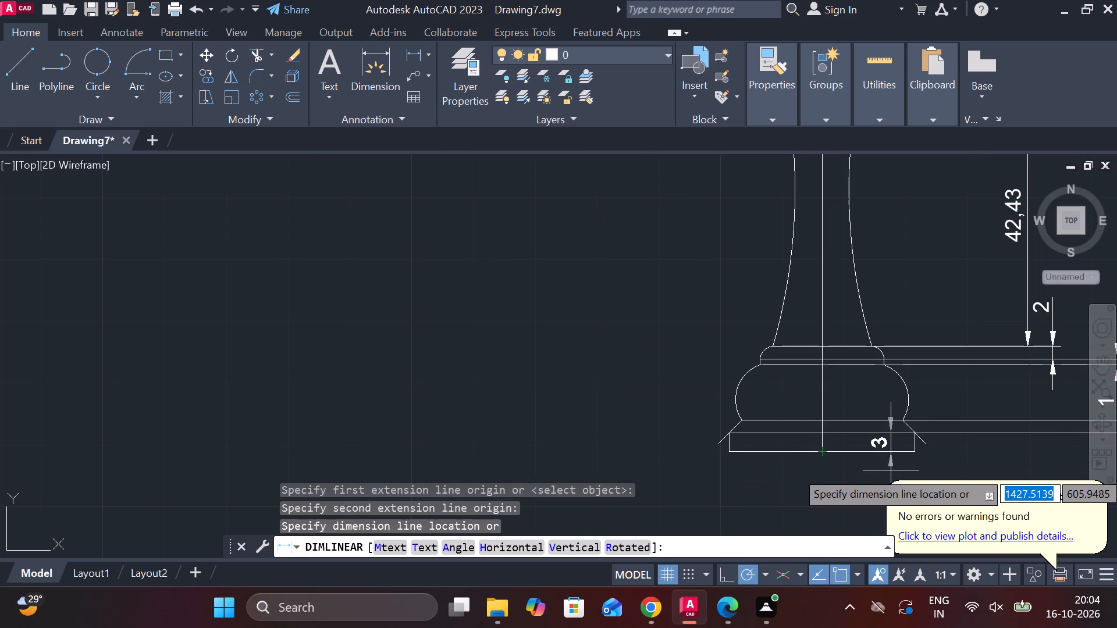
pyautogui.scroll(-2, 891, 470)
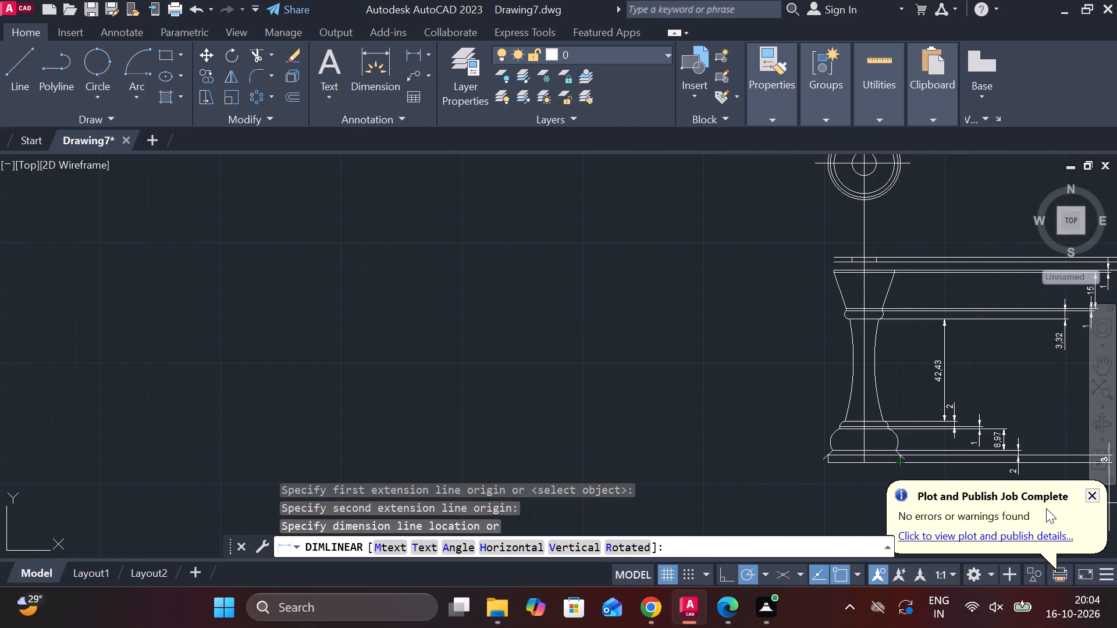
pyautogui.scroll(-3, 631, 379)
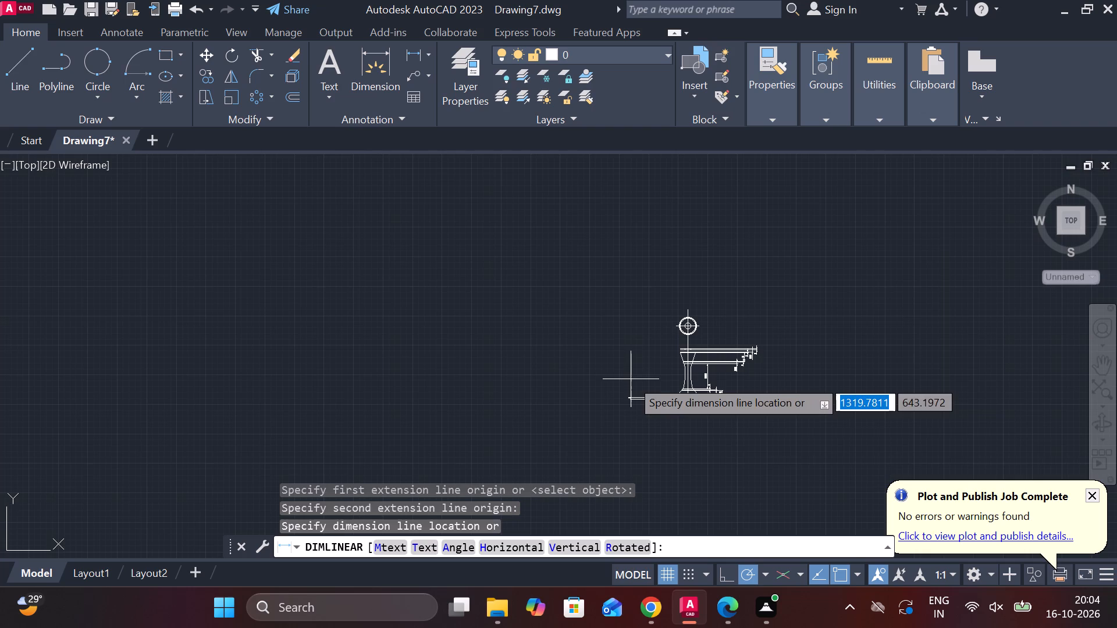
pyautogui.scroll(4, 728, 428)
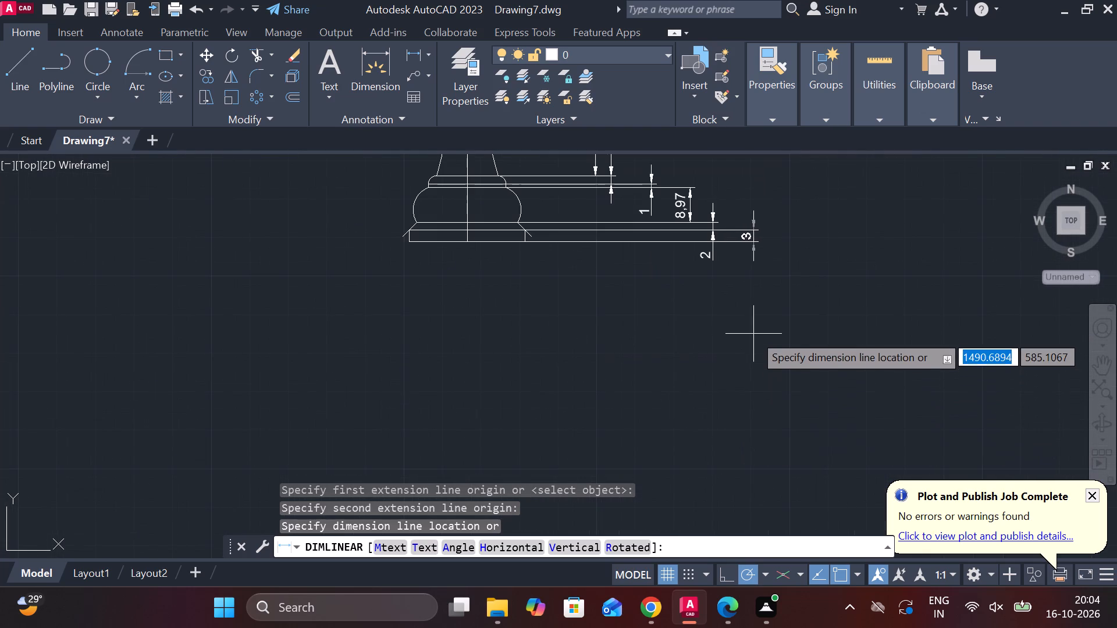
pyautogui.click(754, 328)
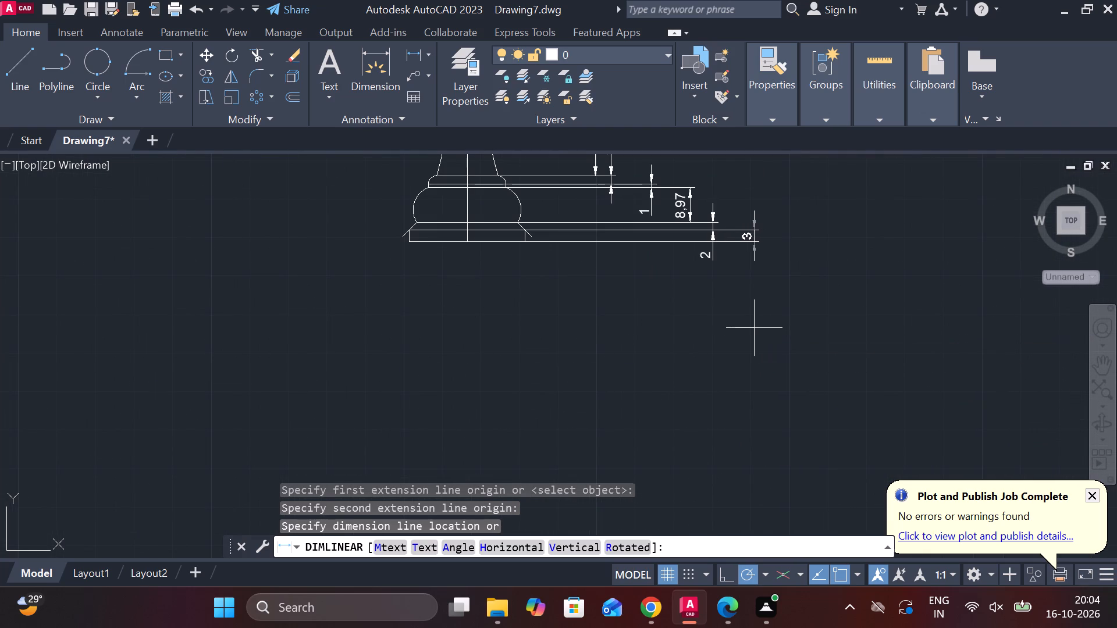
# Add a radius dimension to the left arc of the base bulge, placed outside the profile to the upper left.
pyautogui.scroll(-2, 609, 265)
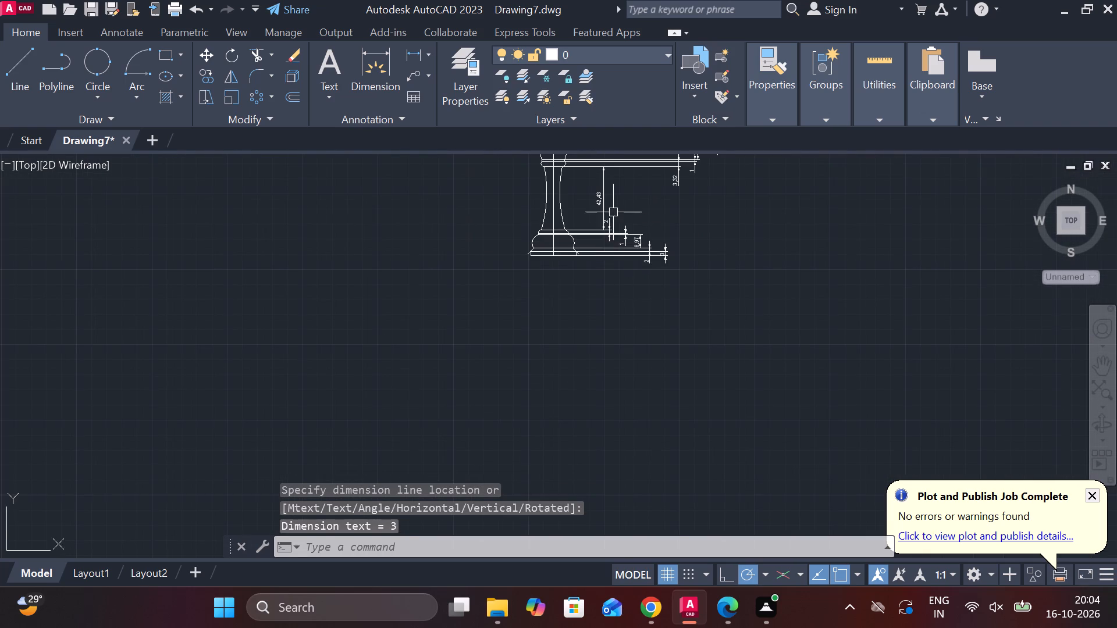
pyautogui.scroll(-2, 613, 212)
pyautogui.scroll(3, 613, 184)
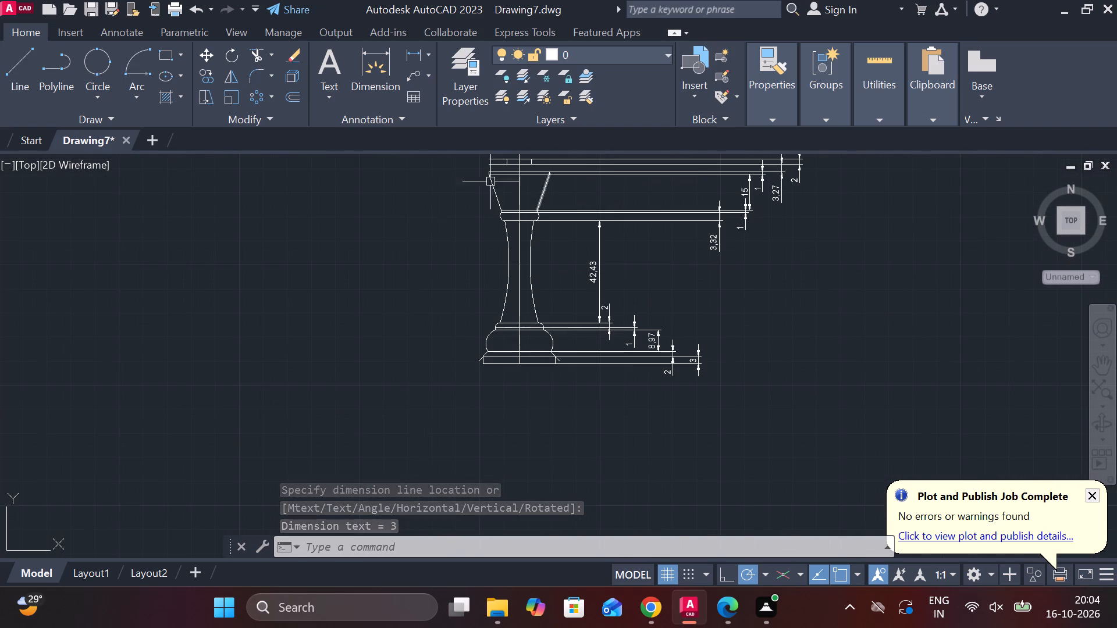
pyautogui.scroll(2, 426, 176)
pyautogui.scroll(-2, 455, 209)
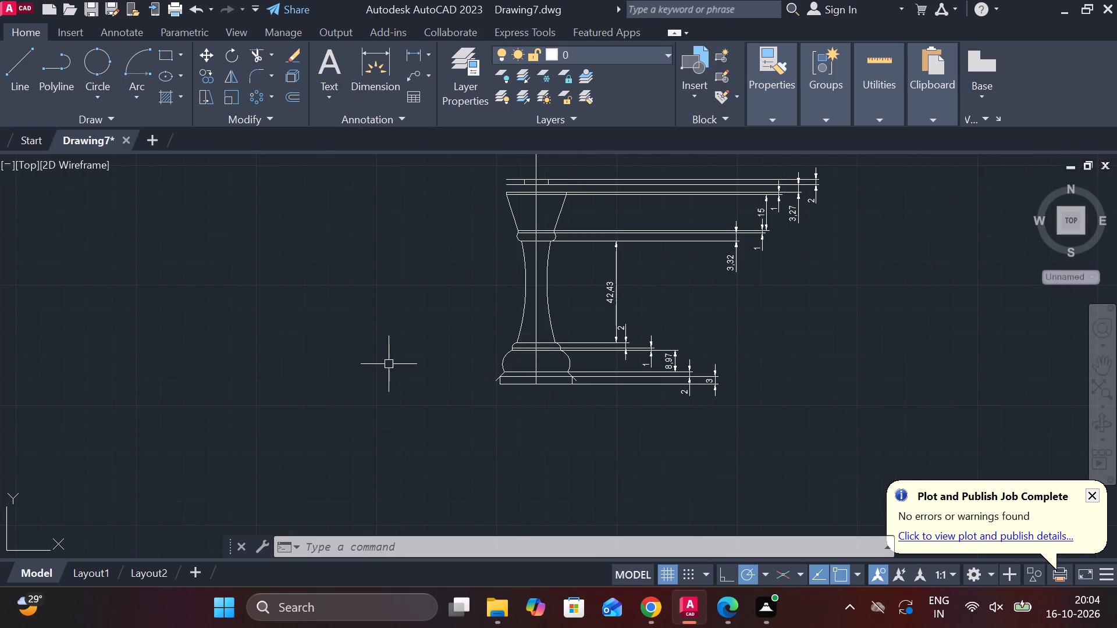
pyautogui.click(432, 57)
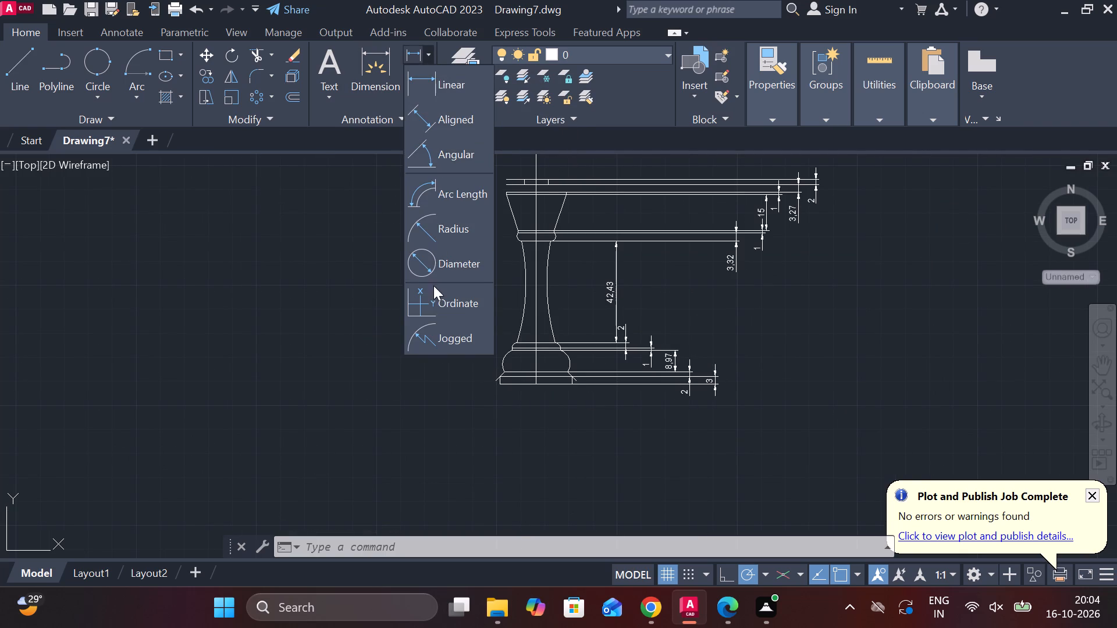
pyautogui.click(457, 234)
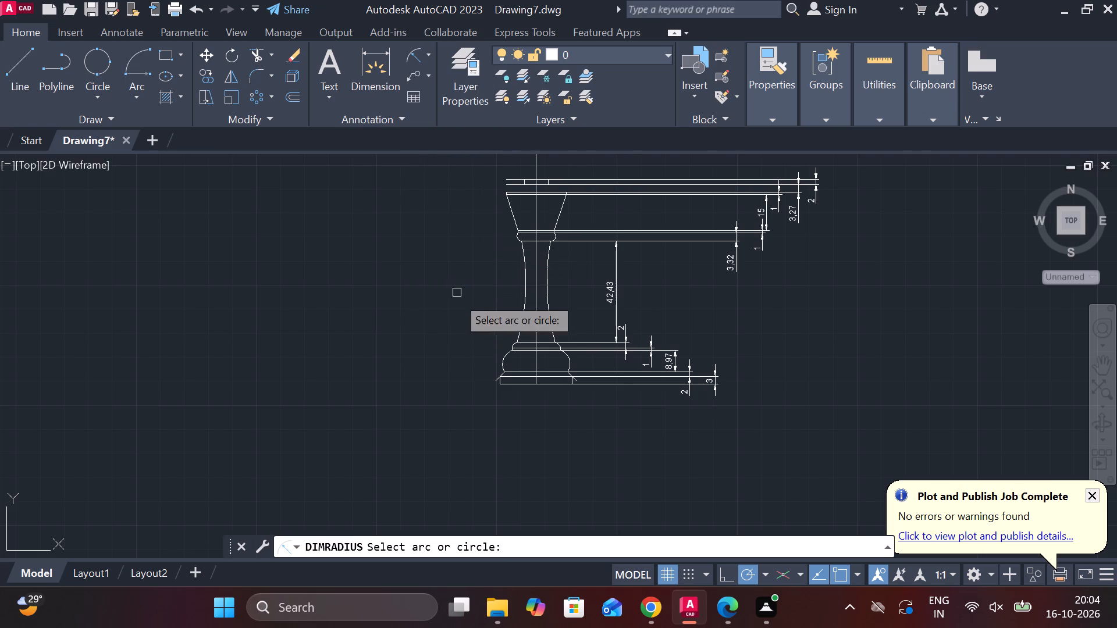
pyautogui.click(506, 359)
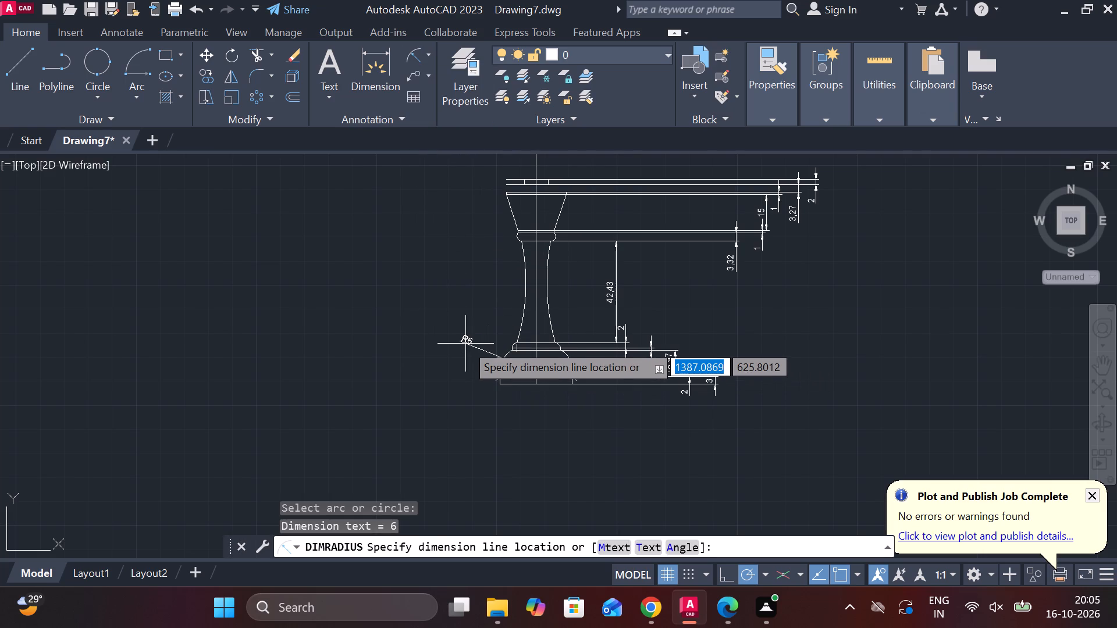
pyautogui.click(465, 344)
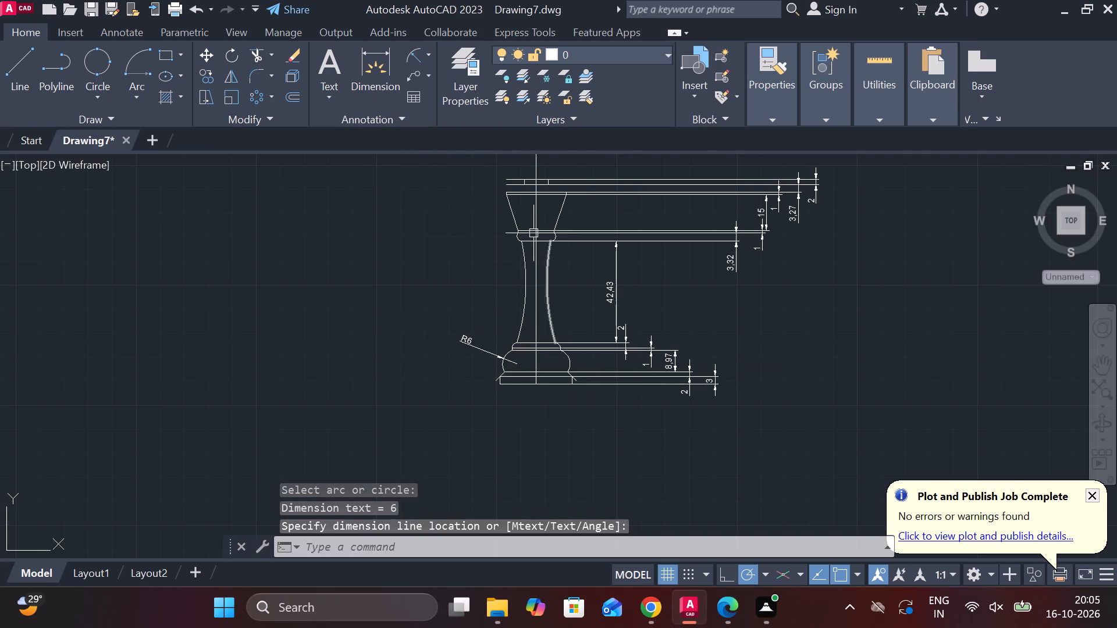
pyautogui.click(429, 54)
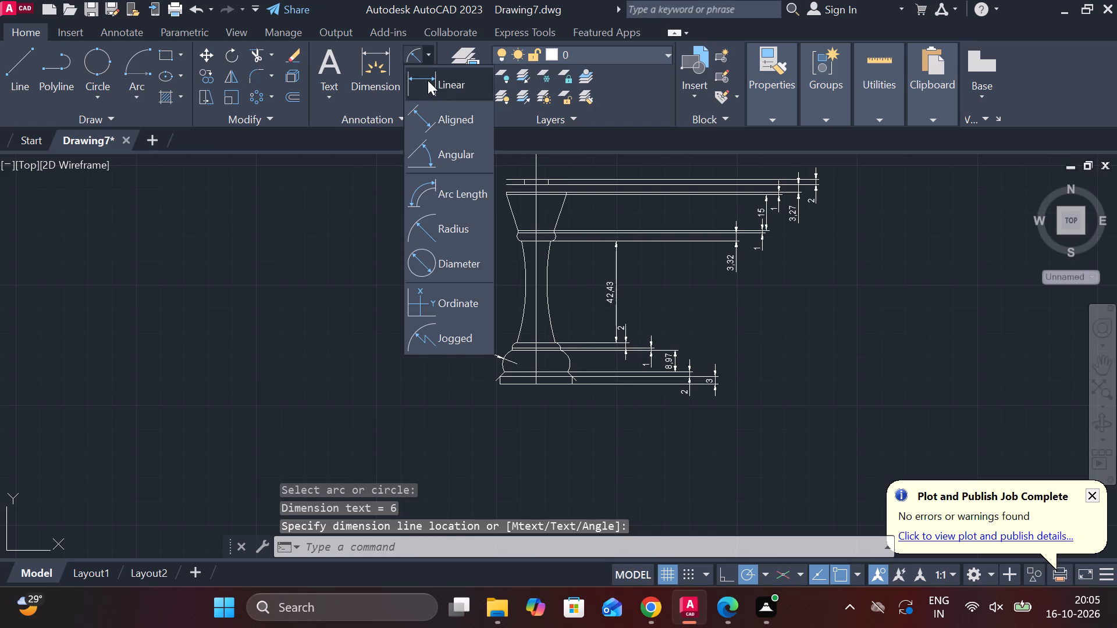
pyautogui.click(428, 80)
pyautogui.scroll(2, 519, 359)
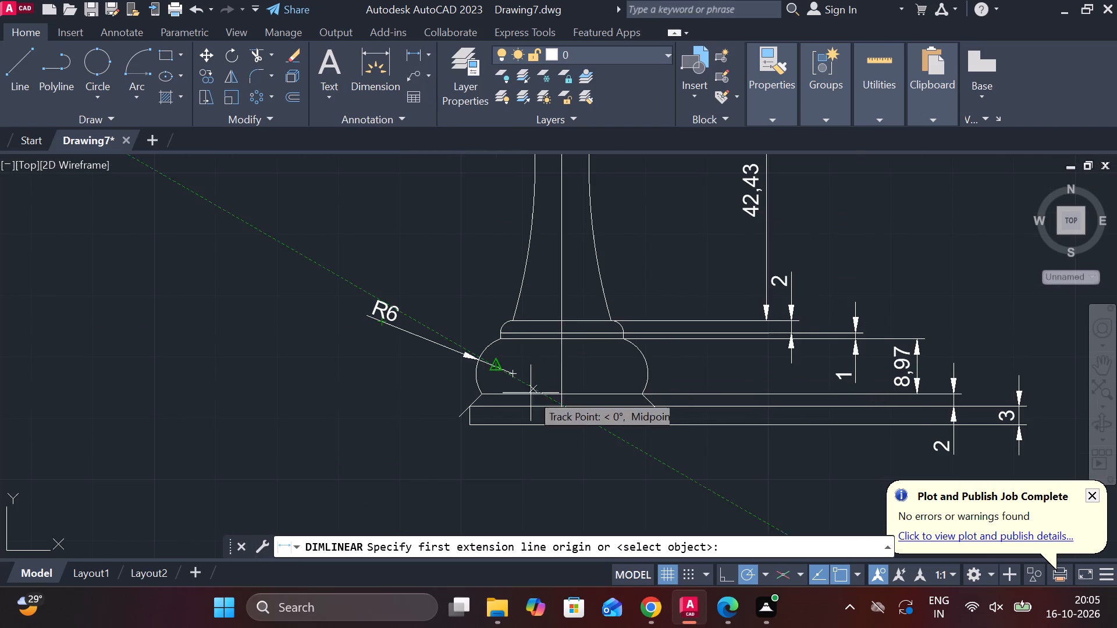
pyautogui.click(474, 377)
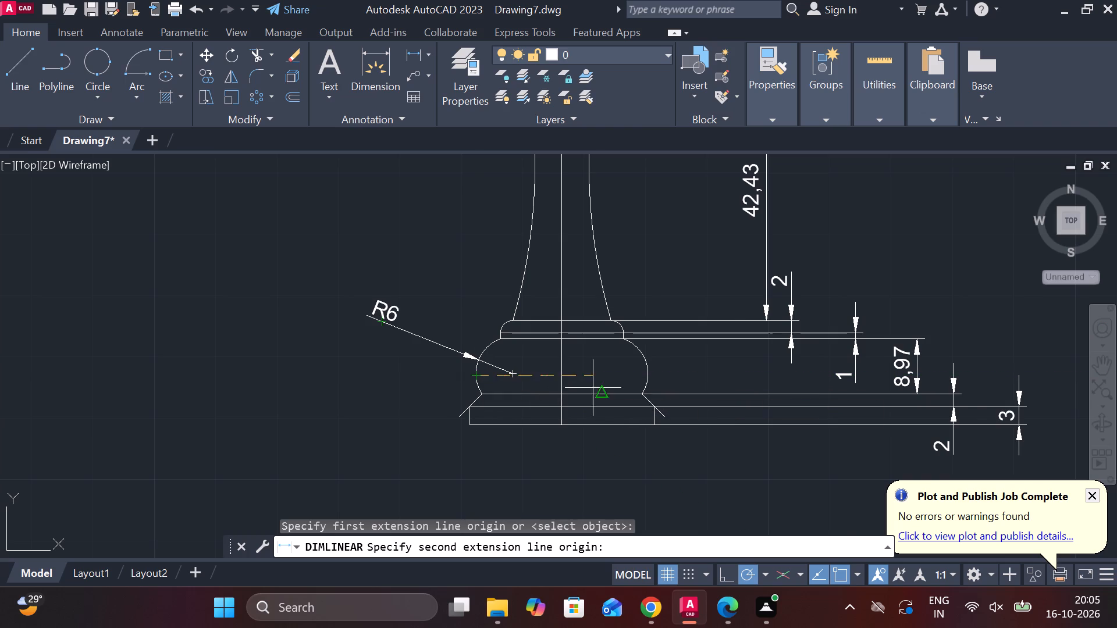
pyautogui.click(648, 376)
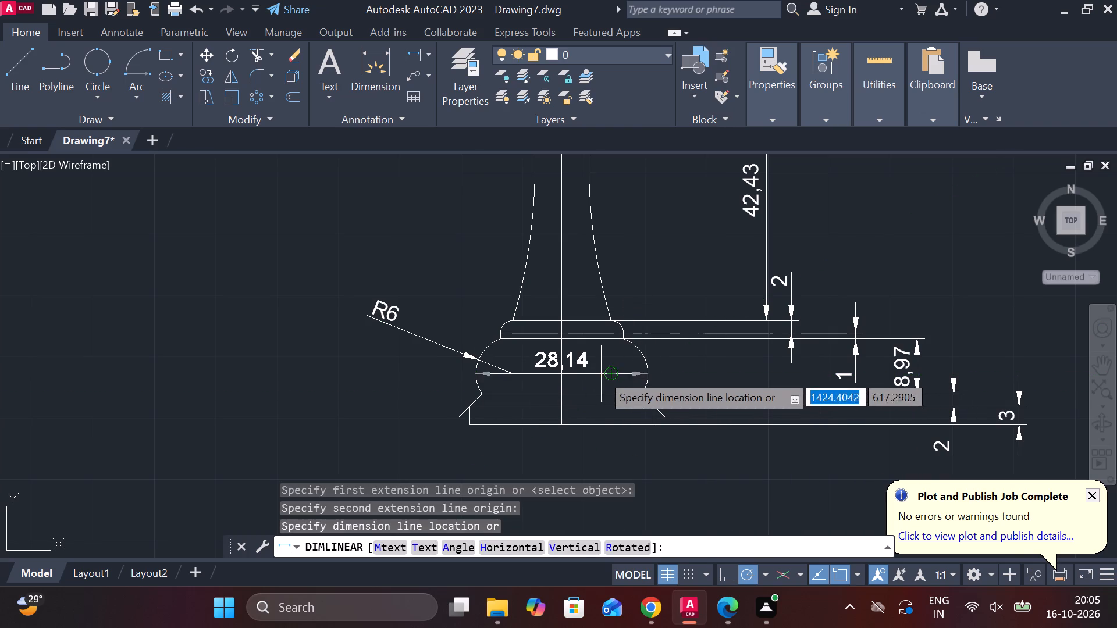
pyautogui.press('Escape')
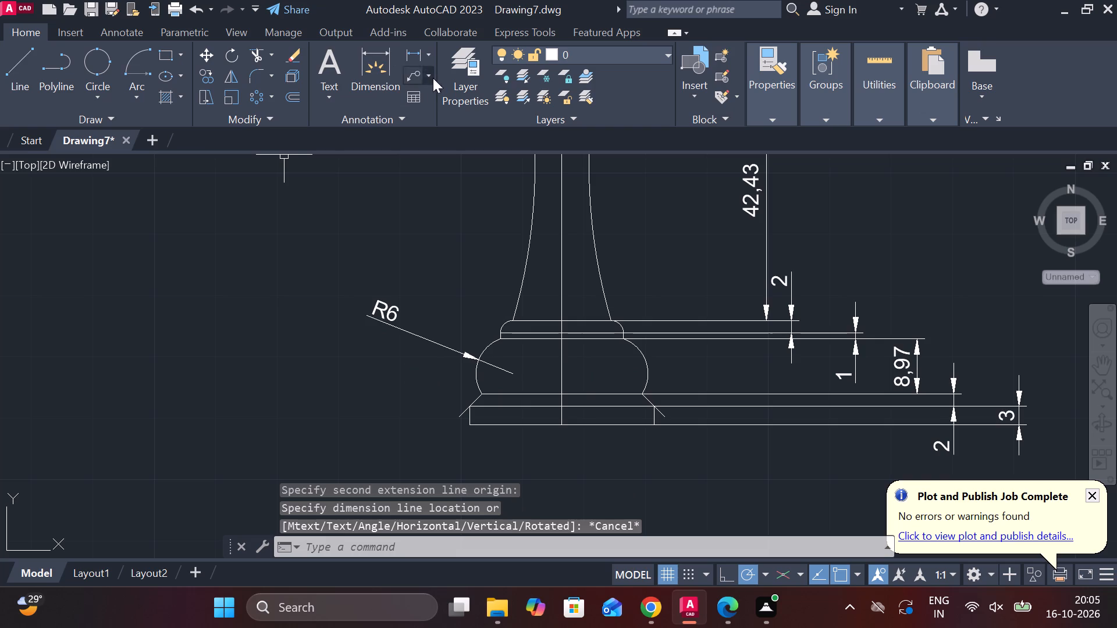
# Add a horizontal linear dimension between the base bulge's left and right quadrant points, placed inside the bulge along its widest line.
pyautogui.click(407, 52)
pyautogui.scroll(3, 488, 366)
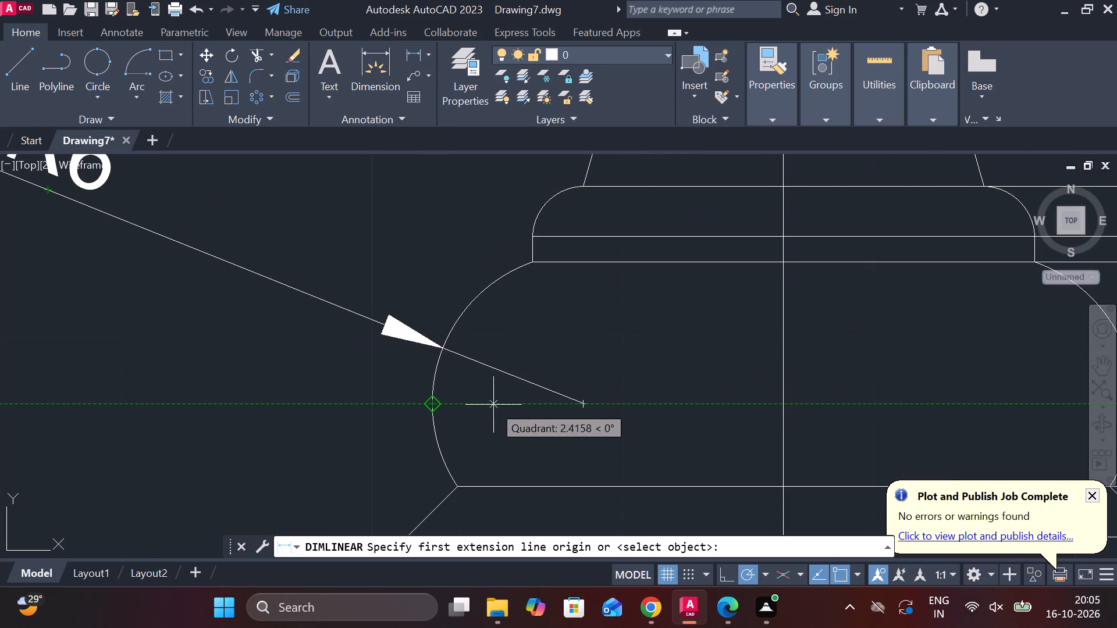
pyautogui.click(434, 409)
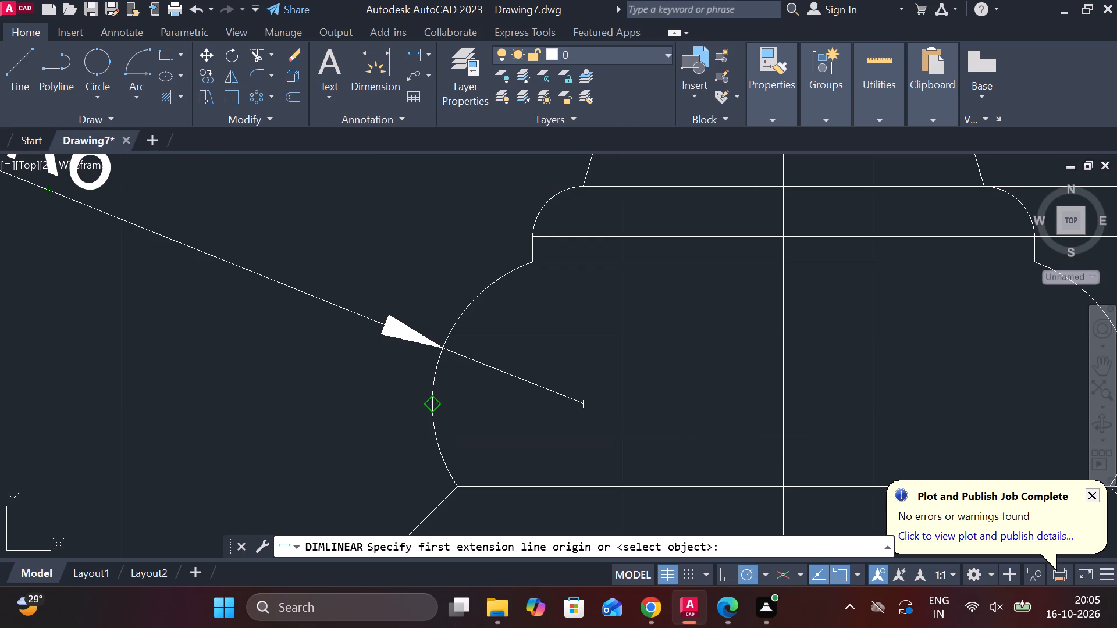
pyautogui.scroll(-2, 868, 410)
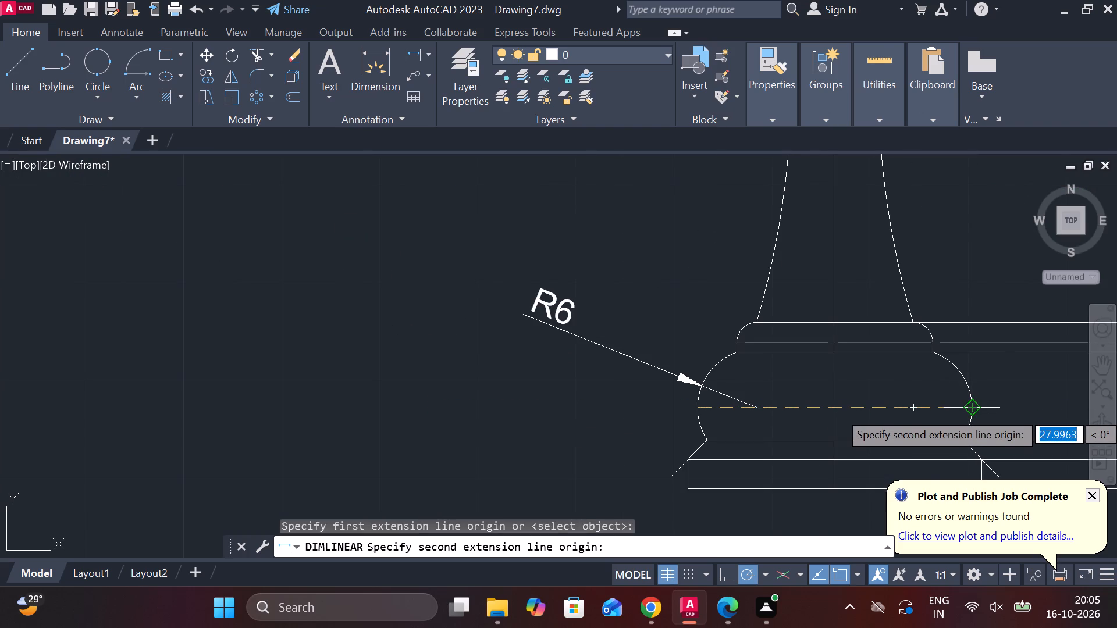
pyautogui.scroll(2, 970, 411)
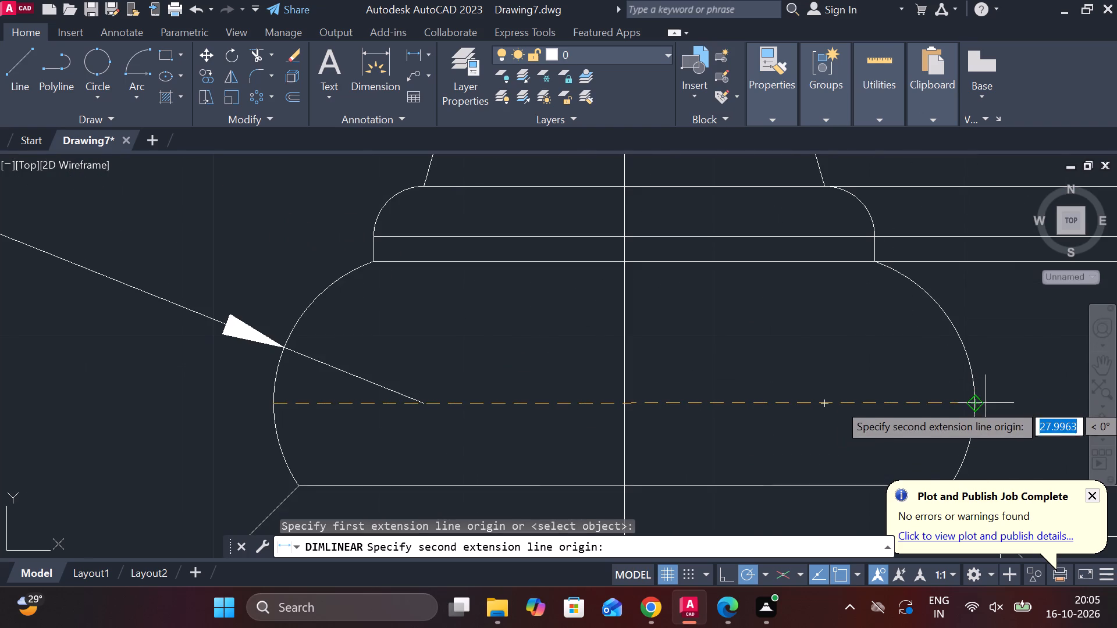
pyautogui.click(974, 406)
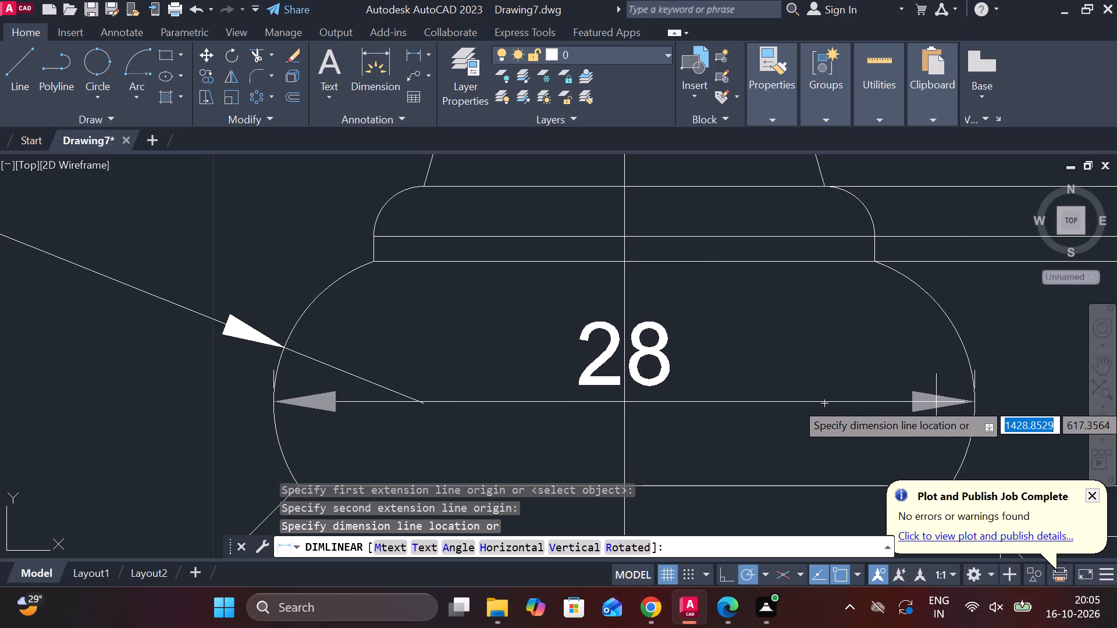
pyautogui.click(936, 402)
# Add a horizontal linear dimension across the full width of the rounded collar above the base bulge, placed just above the collar.
pyautogui.scroll(-2, 892, 388)
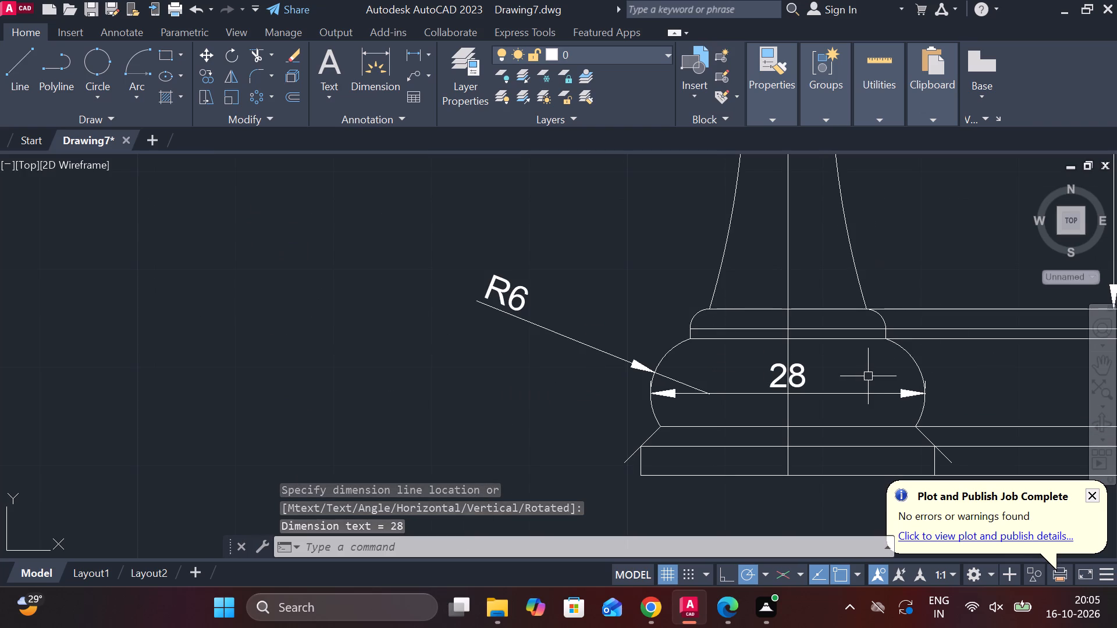
pyautogui.scroll(-1, 835, 287)
pyautogui.scroll(-1, 908, 262)
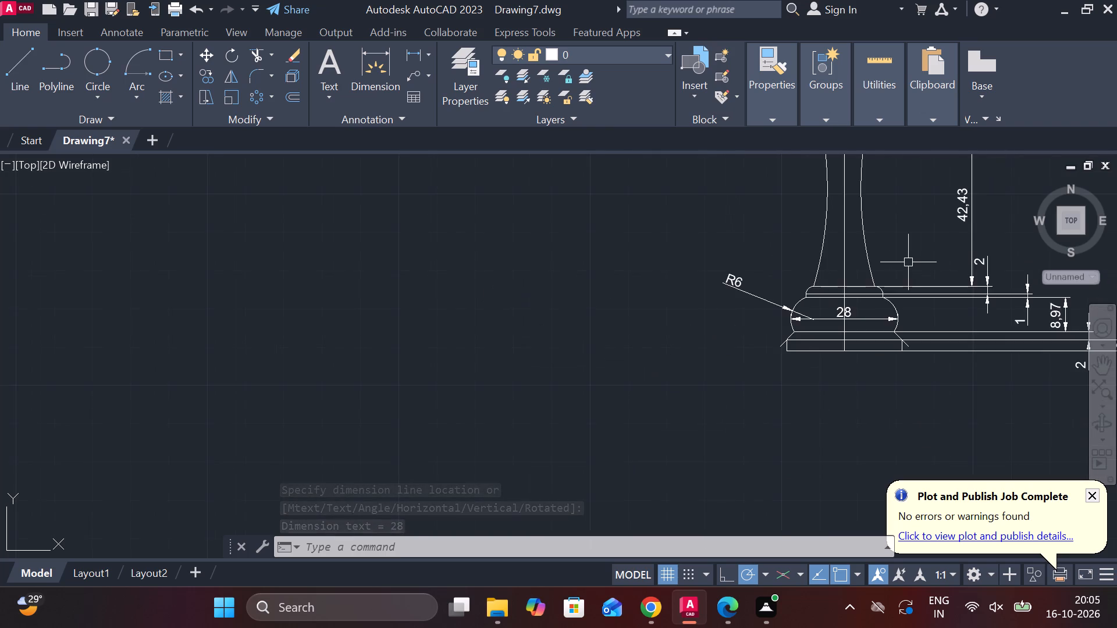
pyautogui.scroll(3, 915, 266)
pyautogui.scroll(-1, 910, 269)
pyautogui.scroll(1, 910, 269)
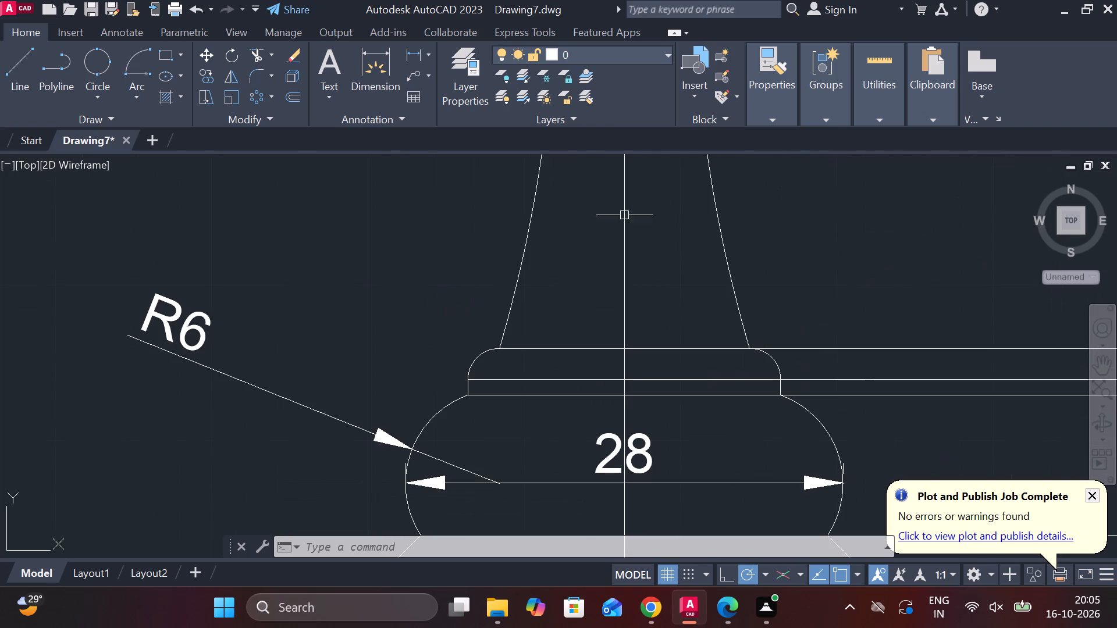
pyautogui.click(404, 51)
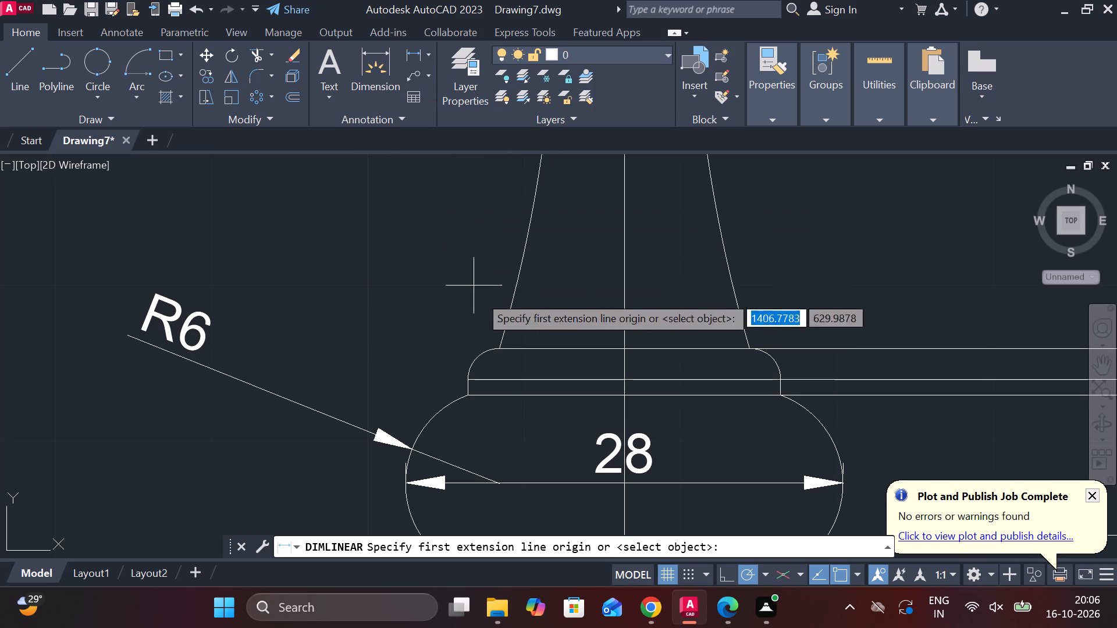
pyautogui.click(465, 380)
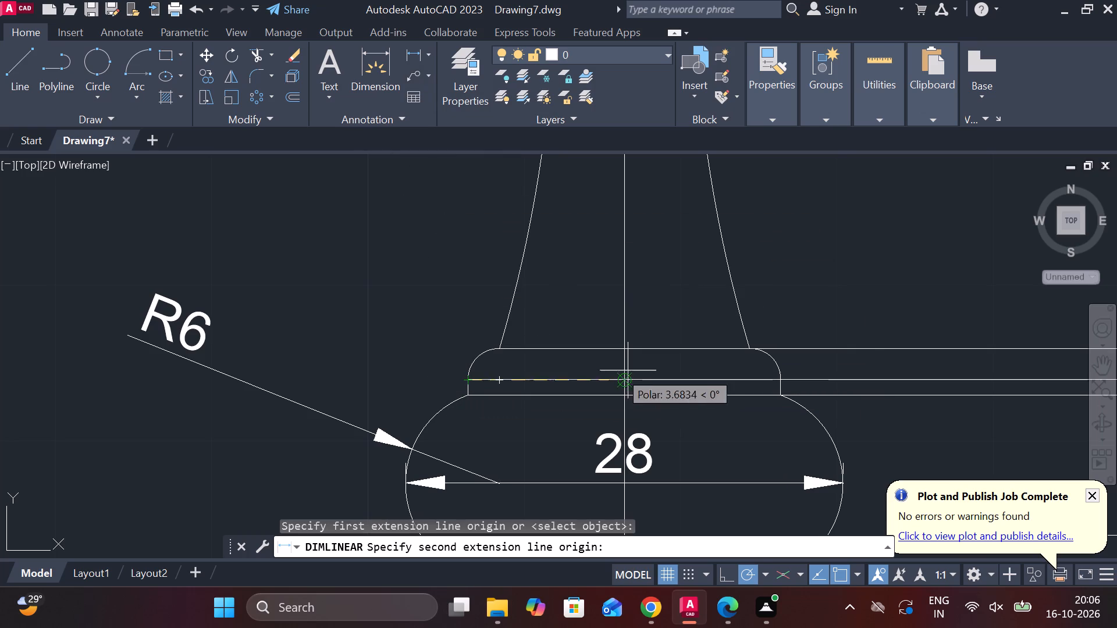
pyautogui.click(781, 379)
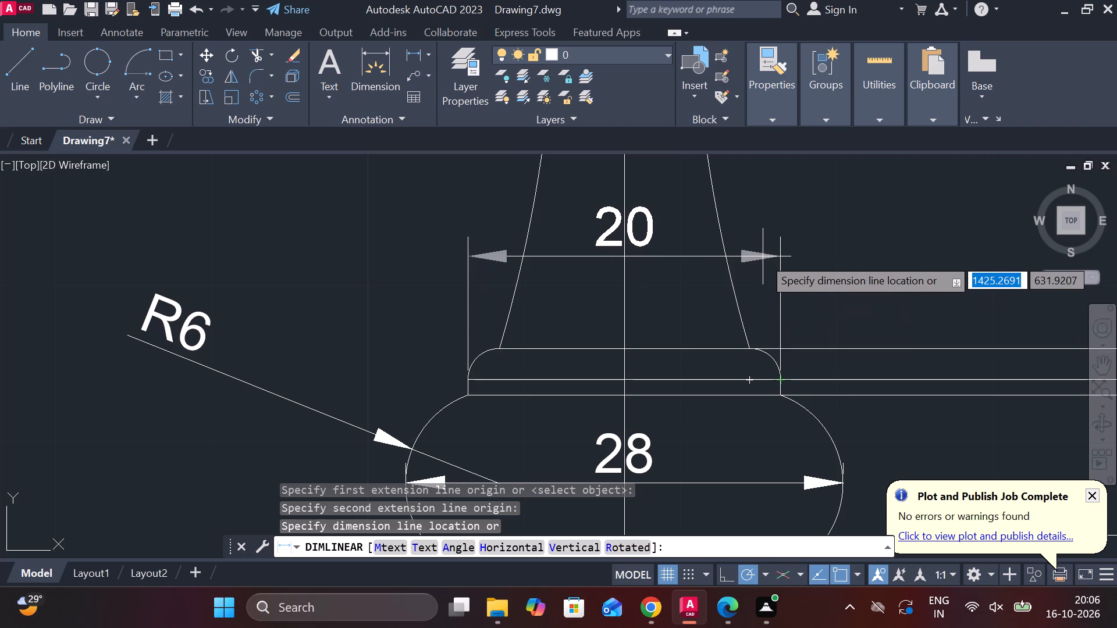
pyautogui.click(764, 293)
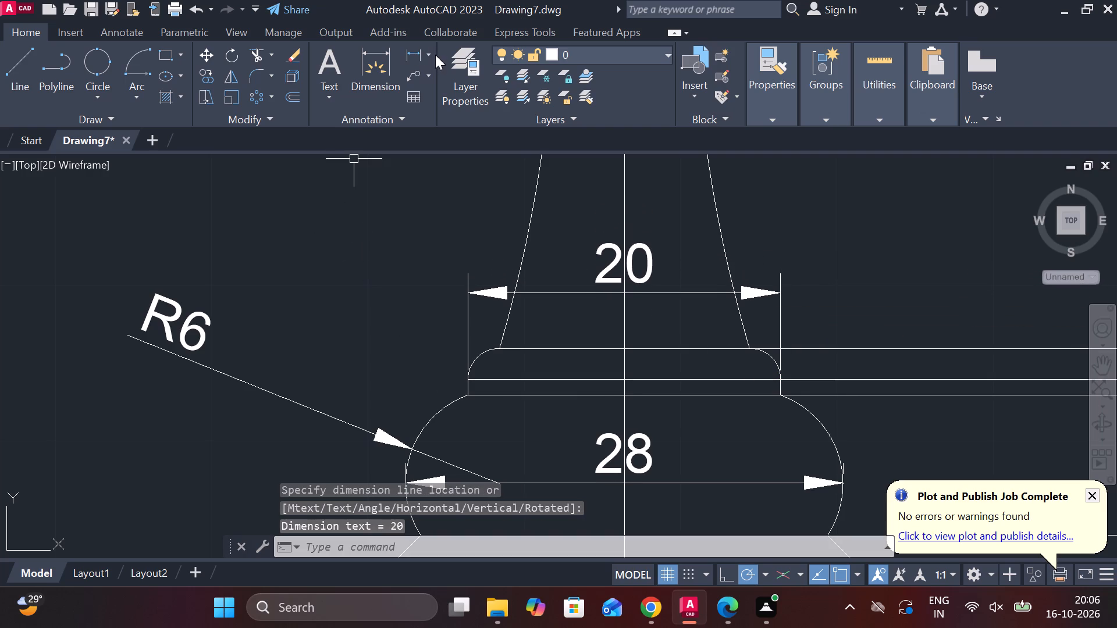
# Add a horizontal linear dimension between the stem's two bottom endpoints on the collar's top edge, placed above the collar's width dimension.
pyautogui.click(417, 54)
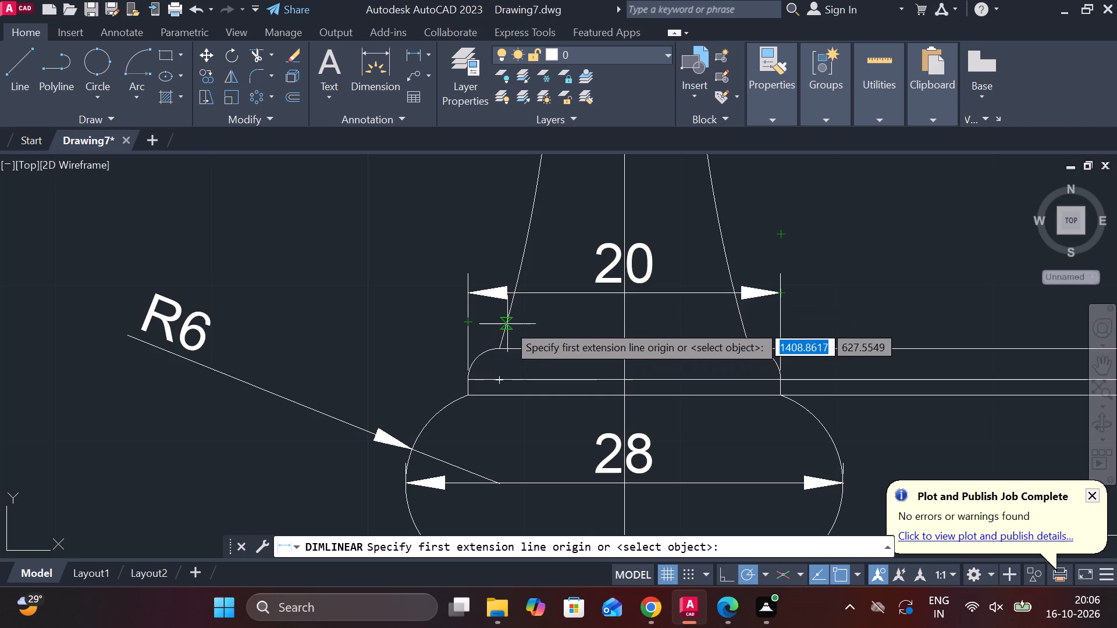
pyautogui.click(500, 347)
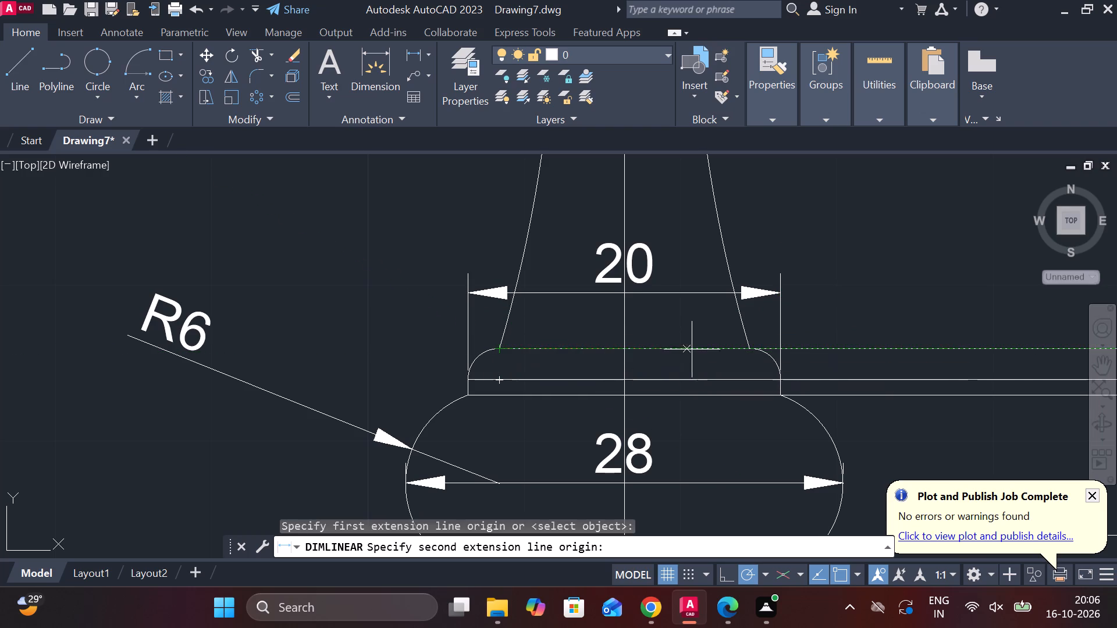
pyautogui.click(748, 346)
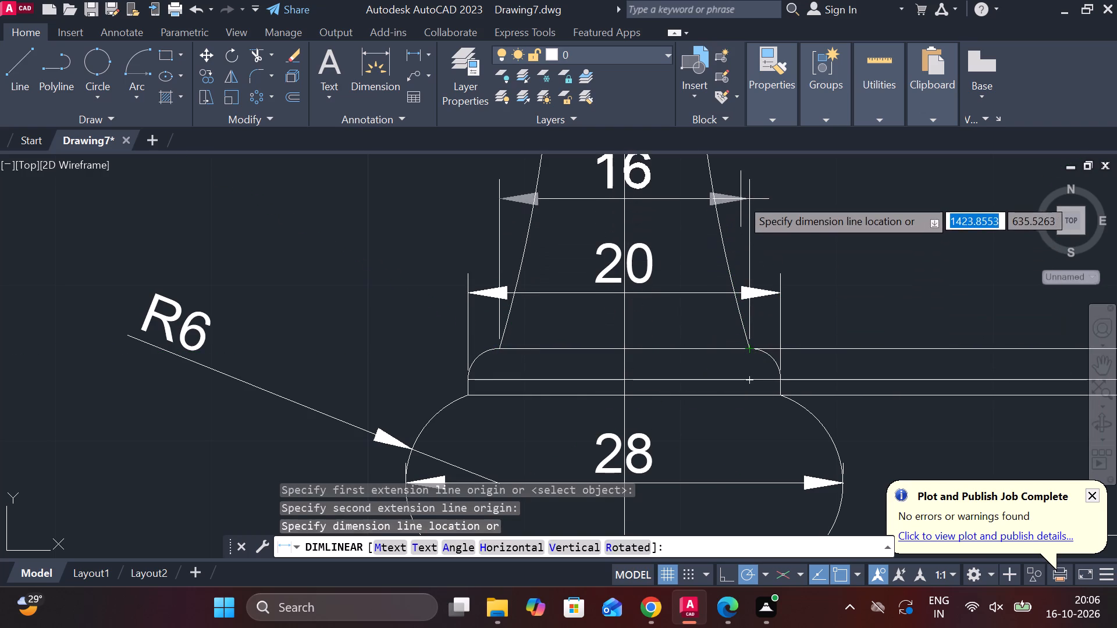
pyautogui.click(733, 210)
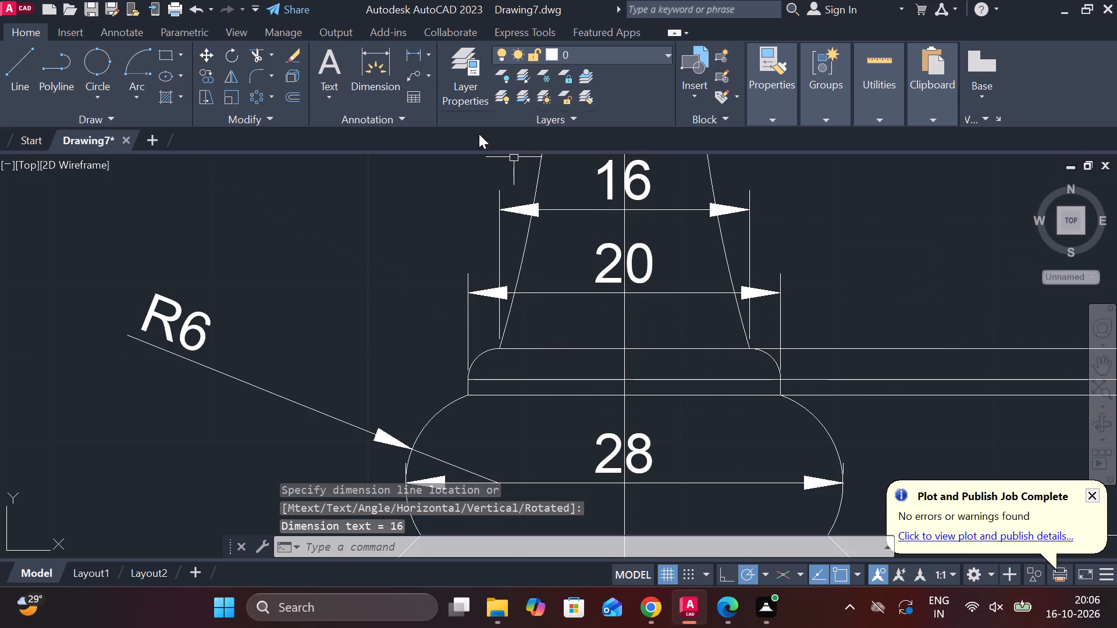
# Add a radius dimension to the left rounded corner of the collar above the base bulge, placed outside the profile to the upper left.
pyautogui.click(425, 51)
pyautogui.click(450, 228)
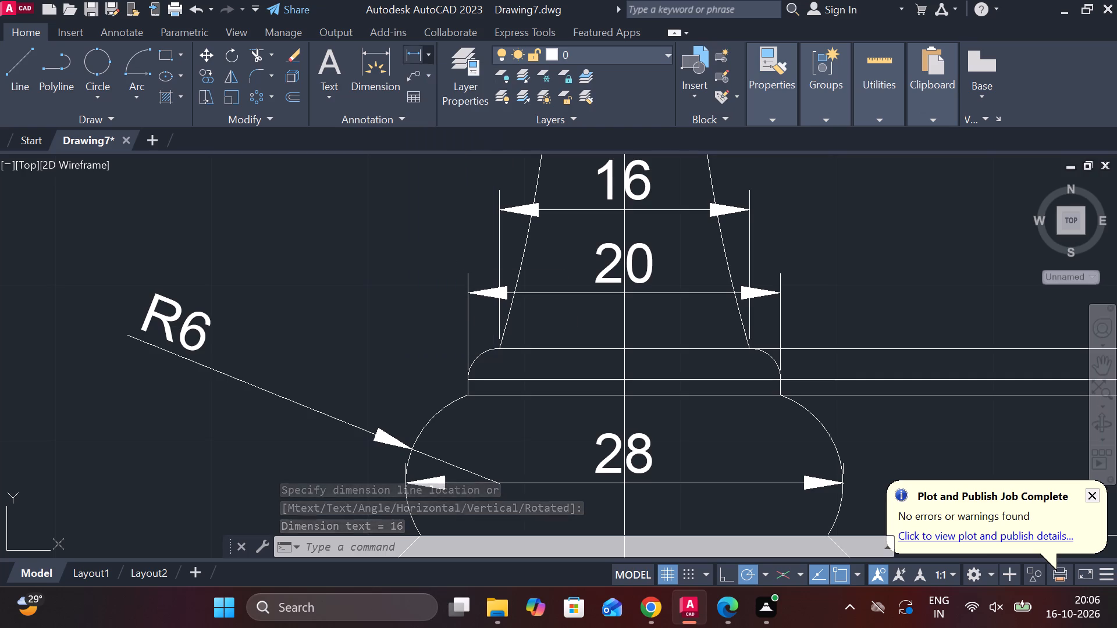
pyautogui.click(483, 355)
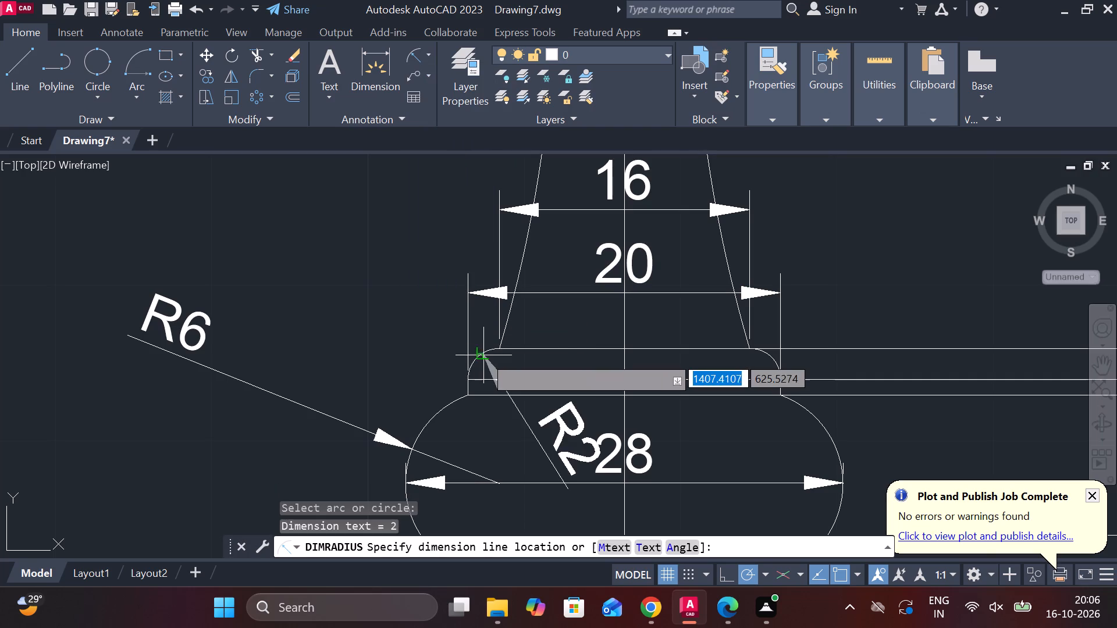
pyautogui.click(422, 323)
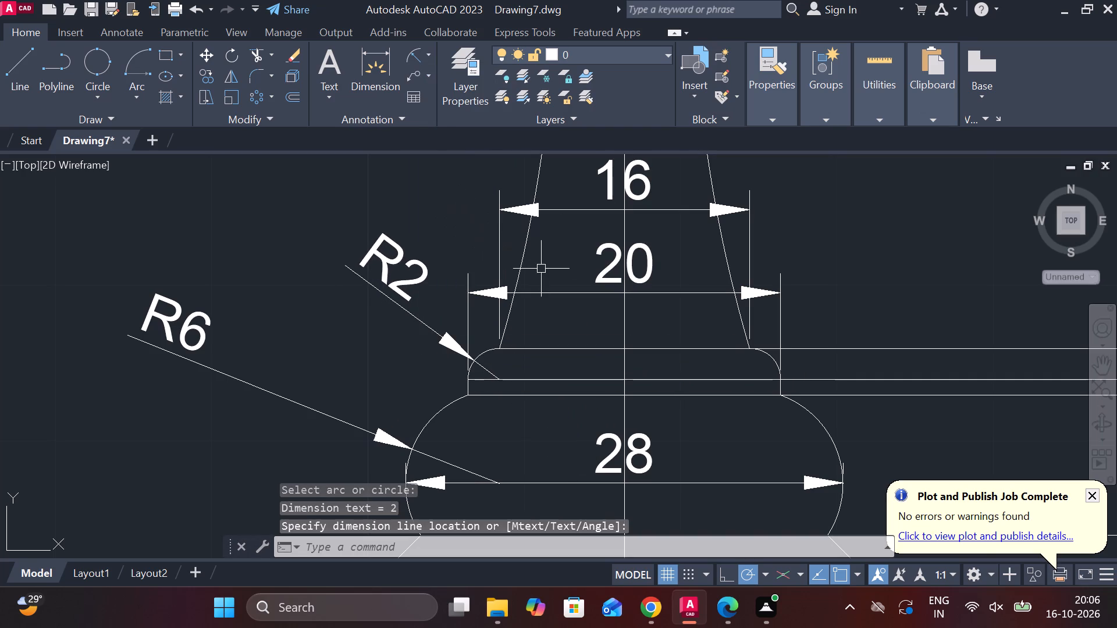
# Add a radius dimension to the stem's left concave arc, placed outside the profile to the left near mid-height.
pyautogui.click(413, 56)
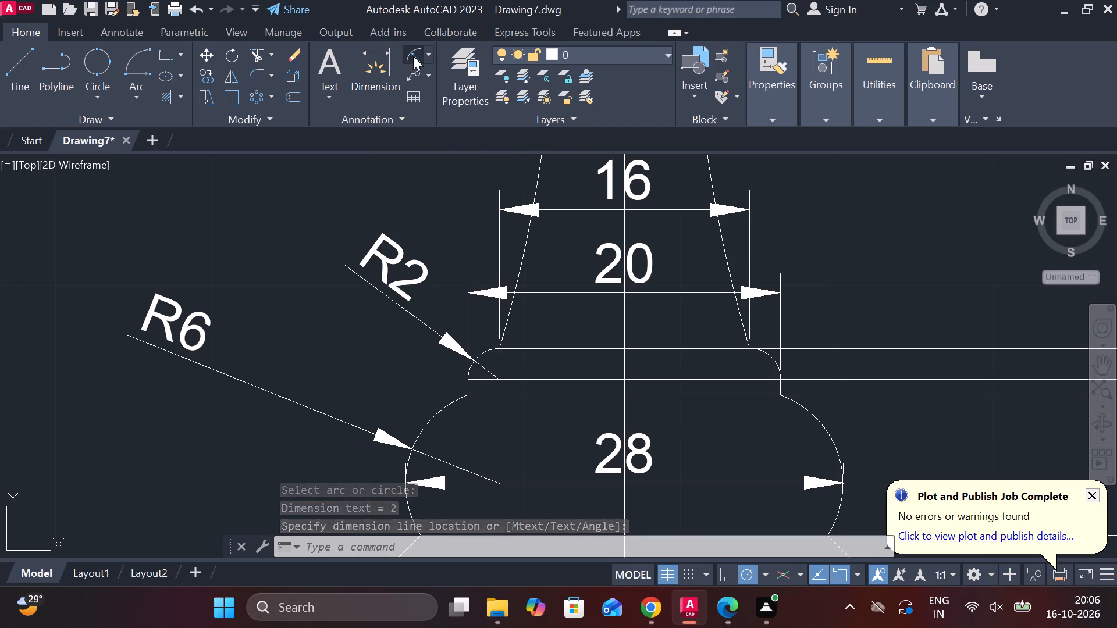
pyautogui.scroll(-2, 464, 233)
pyautogui.scroll(-1, 492, 182)
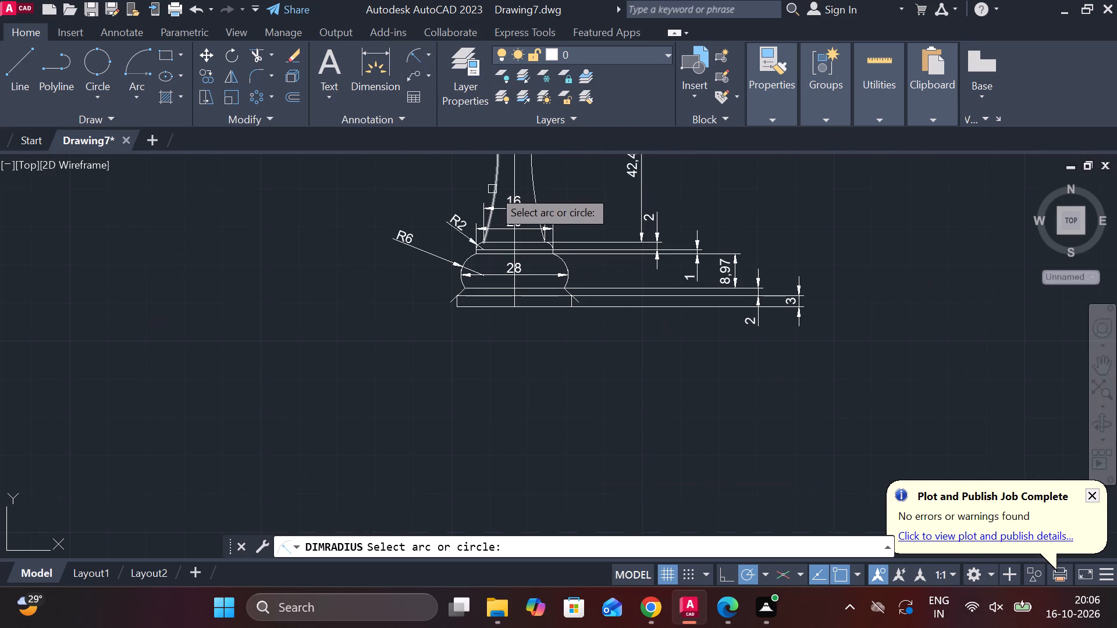
pyautogui.scroll(-2, 516, 333)
pyautogui.scroll(3, 515, 242)
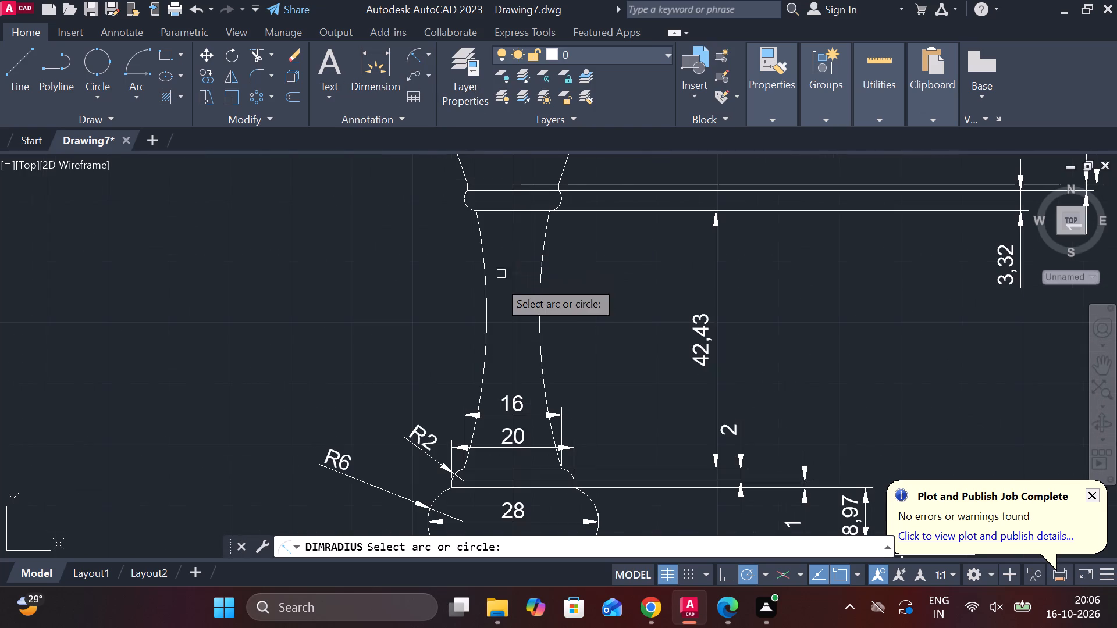
pyautogui.click(483, 317)
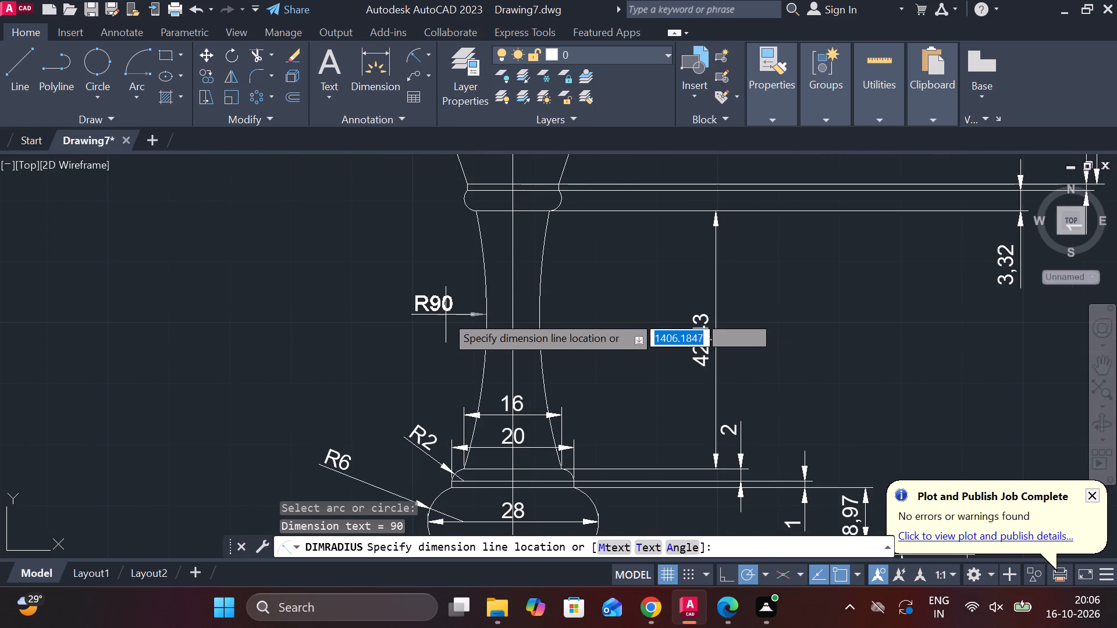
pyautogui.click(445, 315)
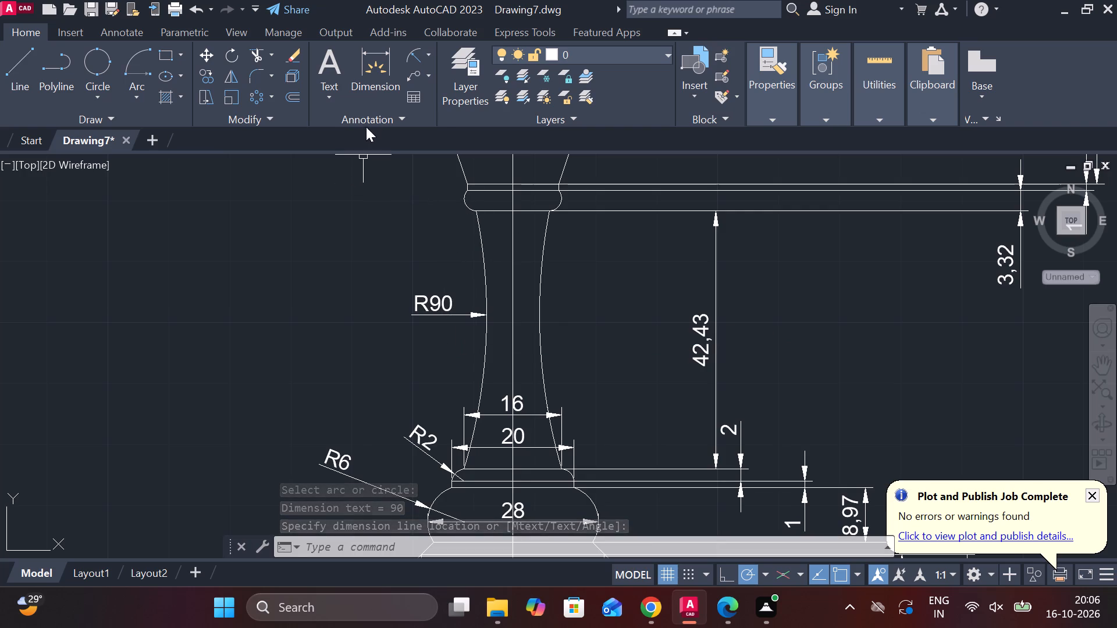
# Add a horizontal linear dimension between the stem's two top endpoints under the upper rounded ring, placed a short way below the ring.
pyautogui.click(428, 55)
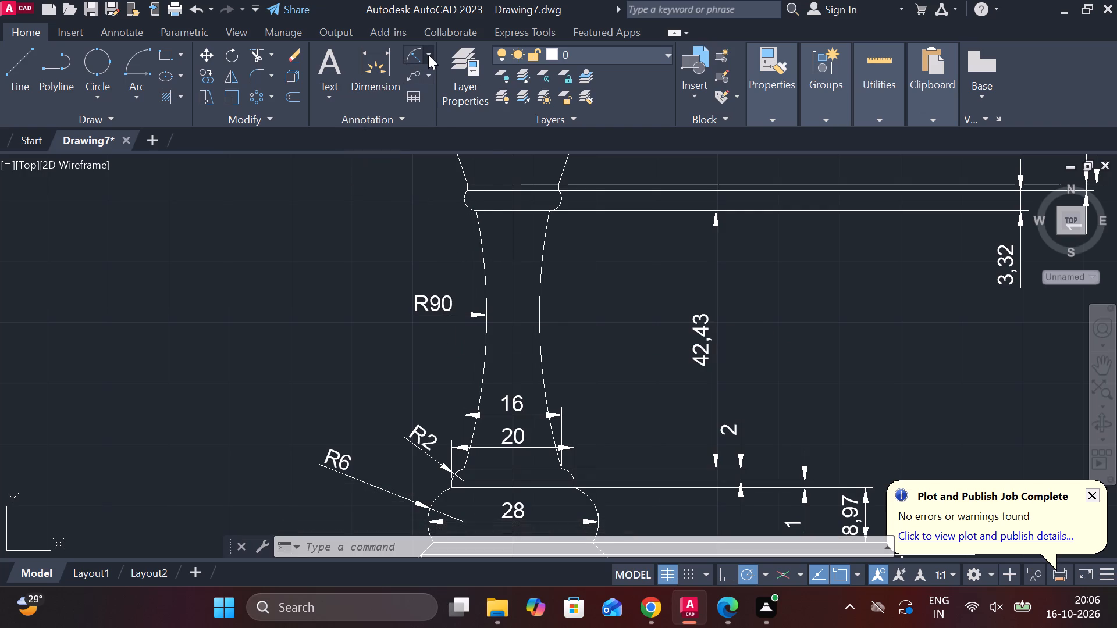
pyautogui.click(443, 85)
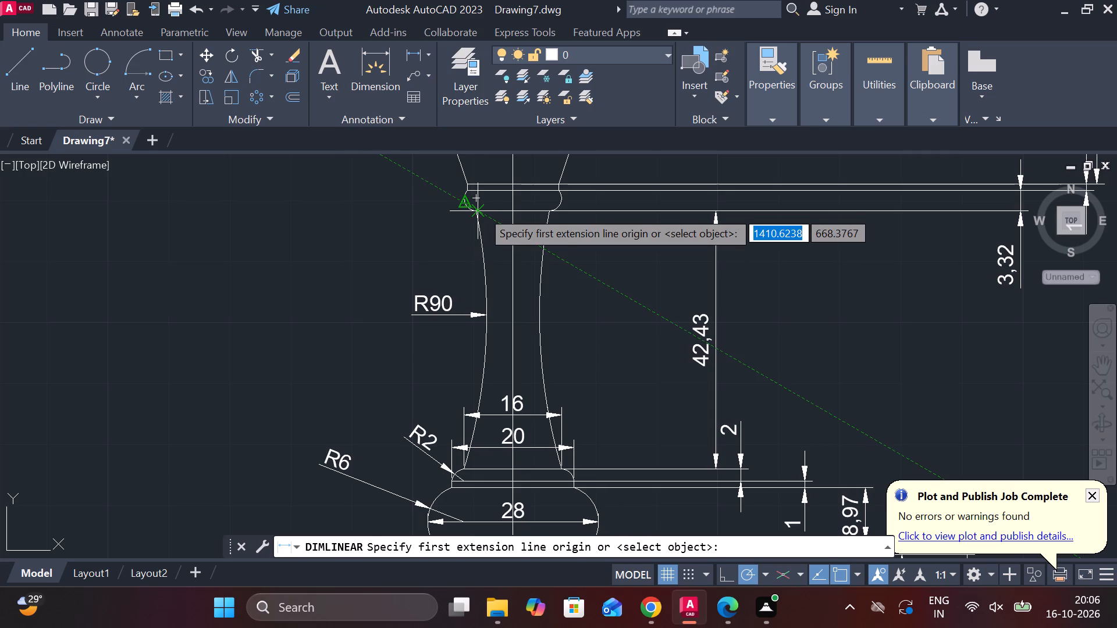
pyautogui.scroll(1, 481, 210)
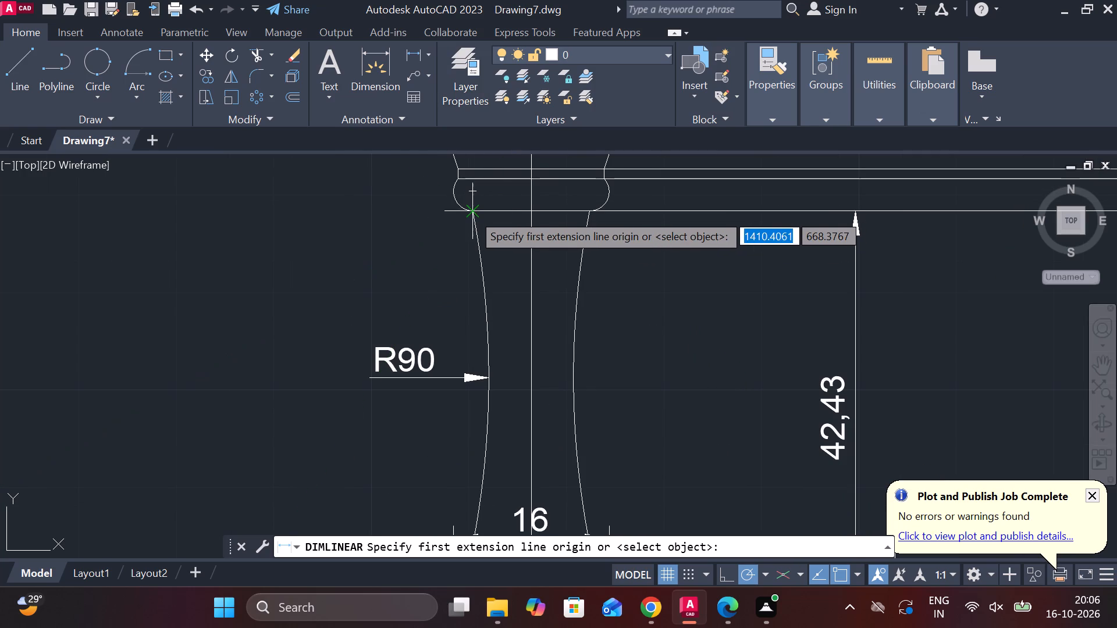
pyautogui.click(472, 213)
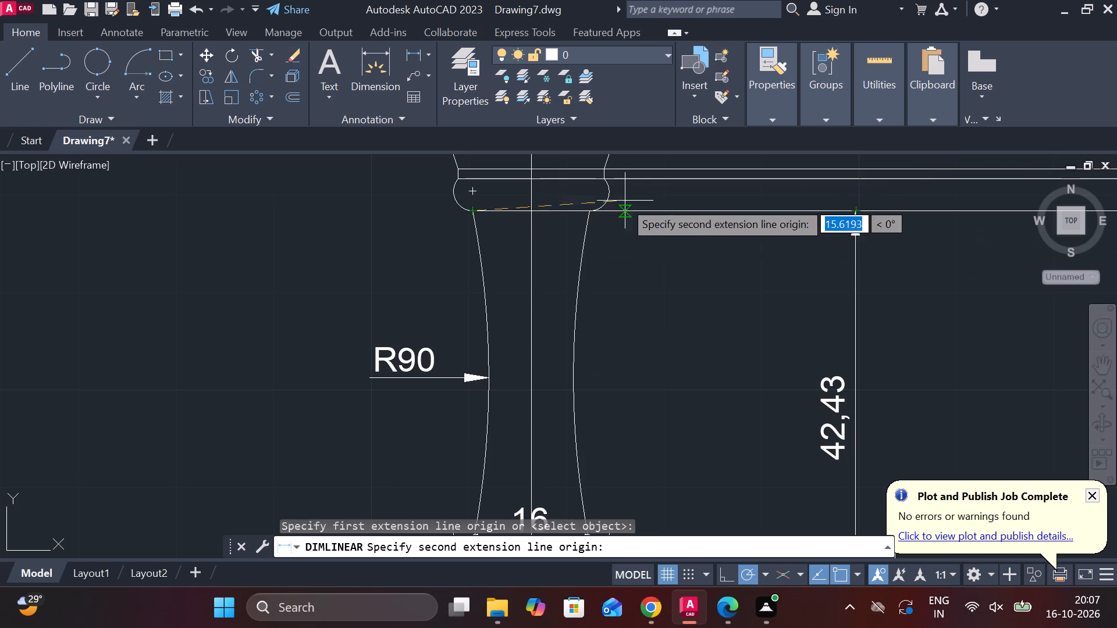
pyautogui.click(586, 213)
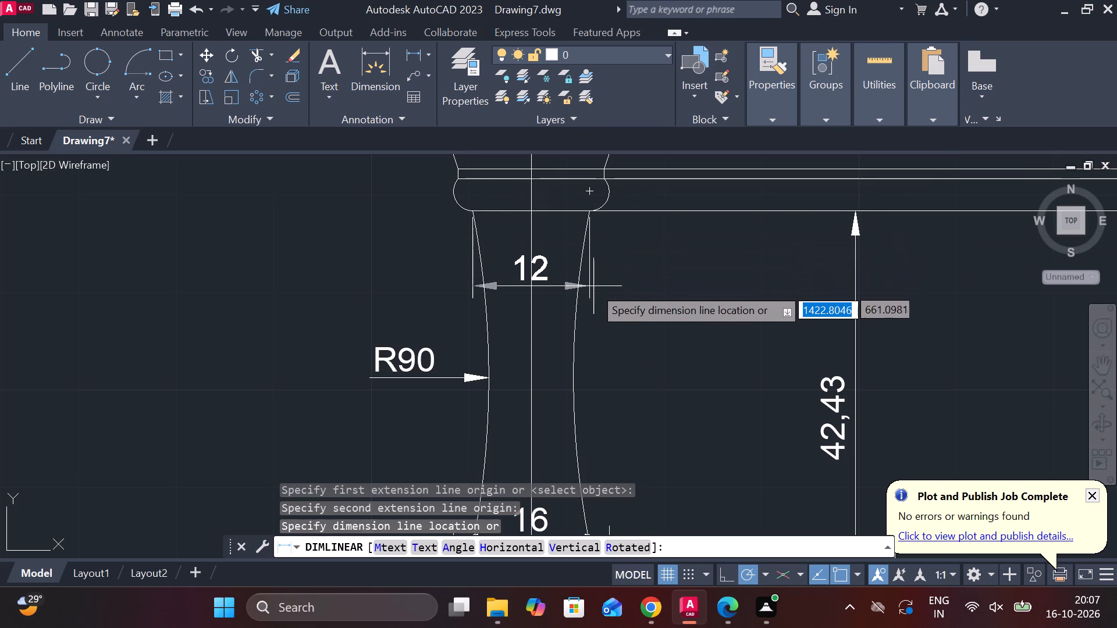
pyautogui.click(593, 290)
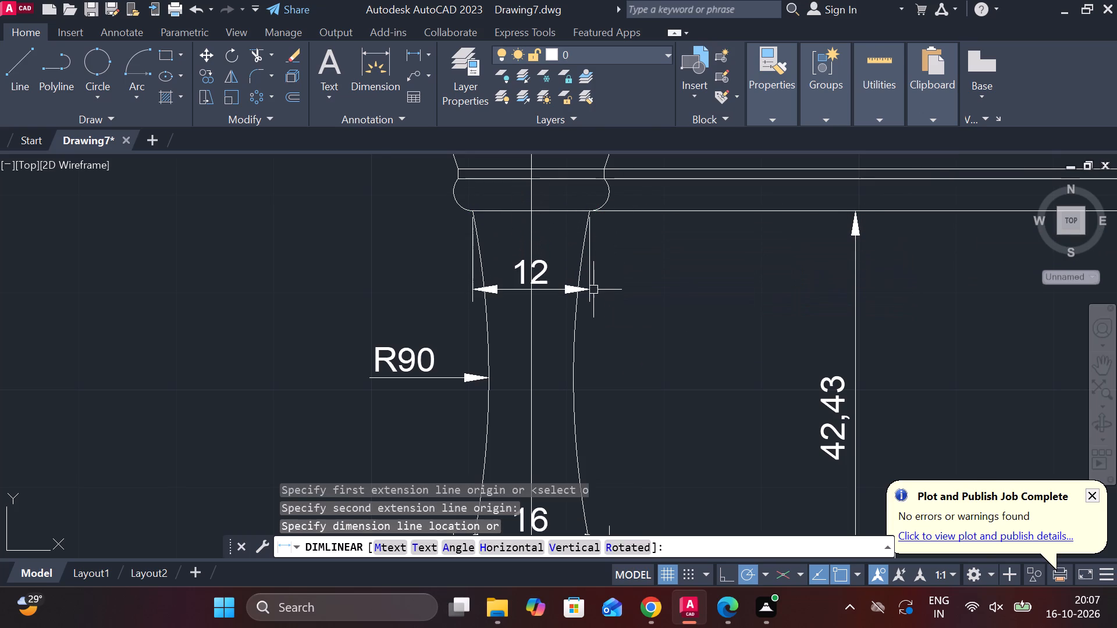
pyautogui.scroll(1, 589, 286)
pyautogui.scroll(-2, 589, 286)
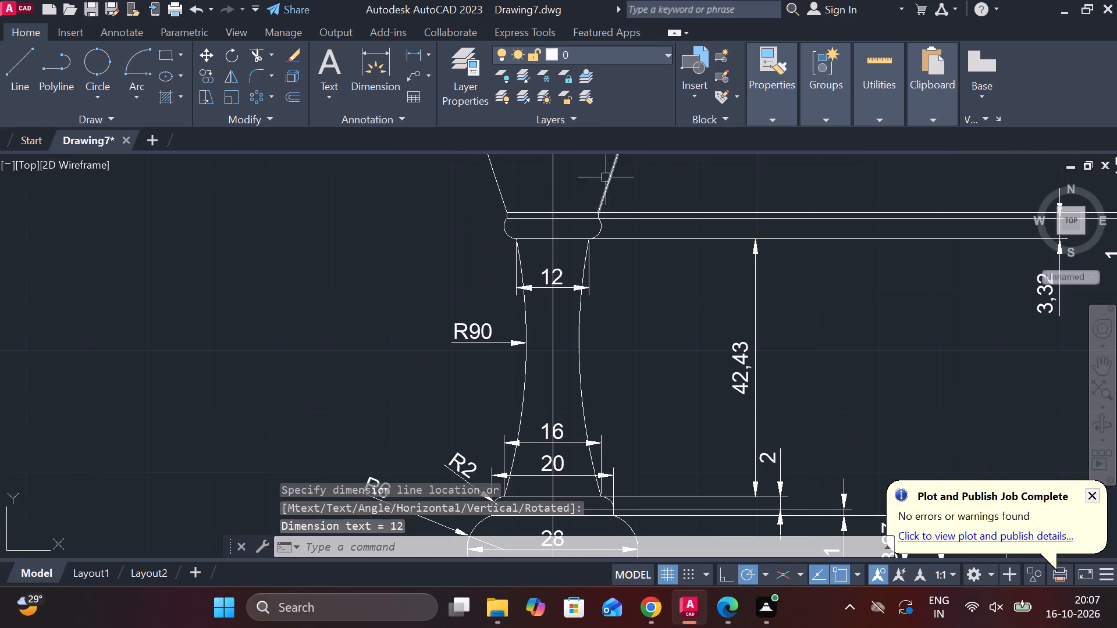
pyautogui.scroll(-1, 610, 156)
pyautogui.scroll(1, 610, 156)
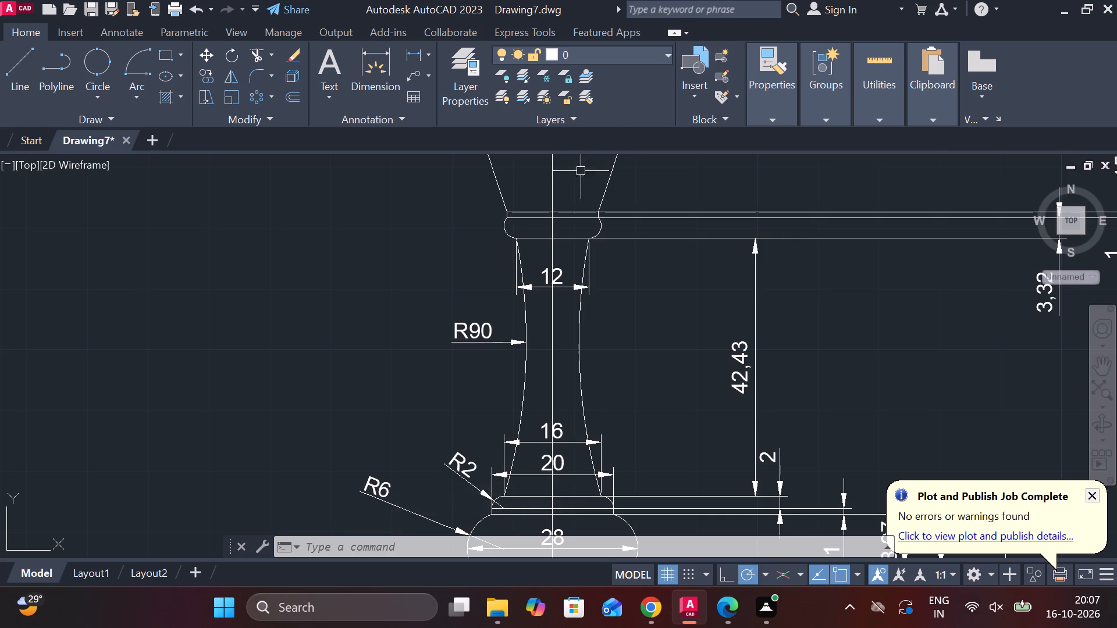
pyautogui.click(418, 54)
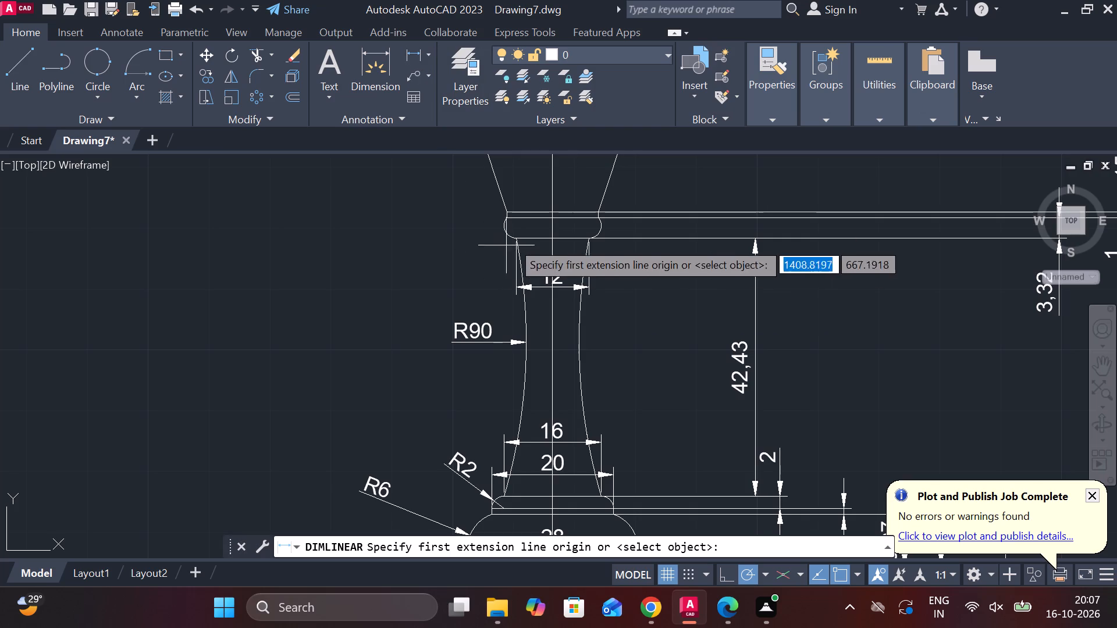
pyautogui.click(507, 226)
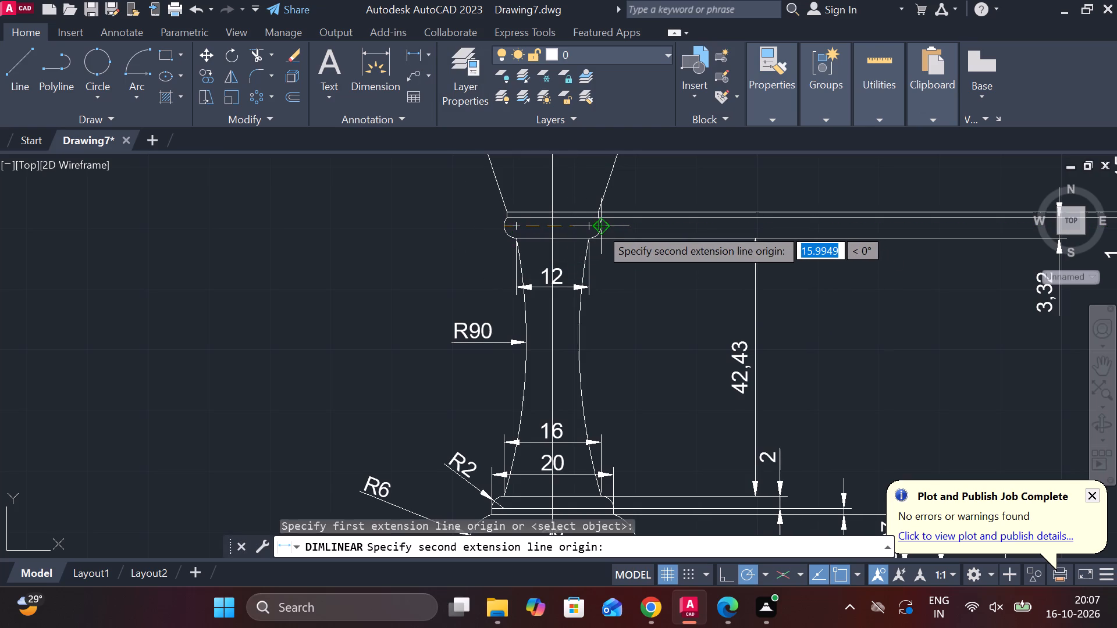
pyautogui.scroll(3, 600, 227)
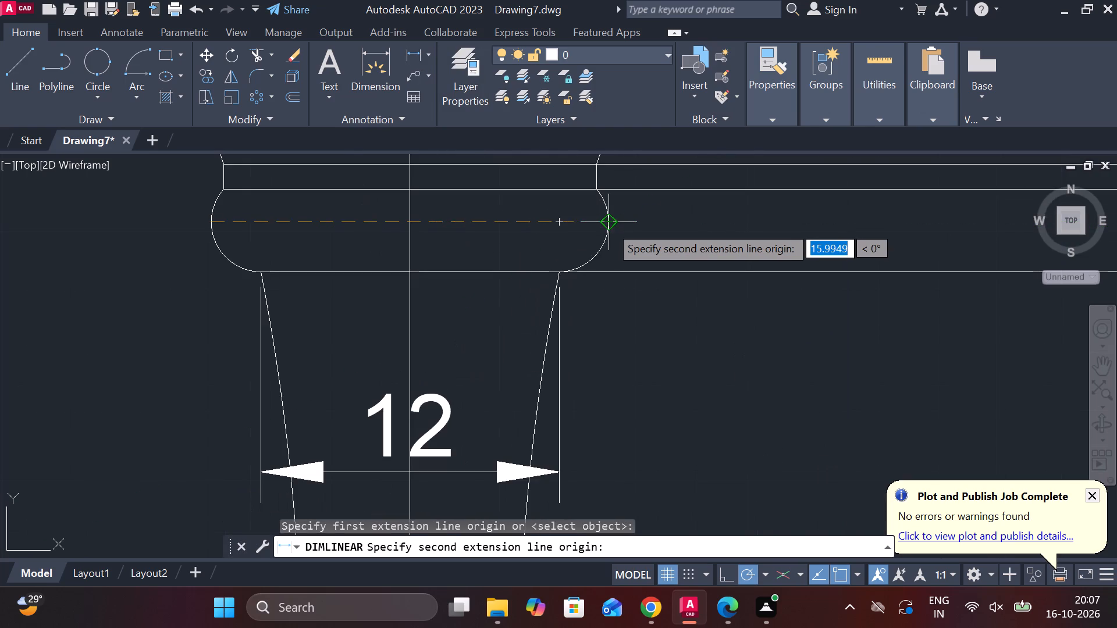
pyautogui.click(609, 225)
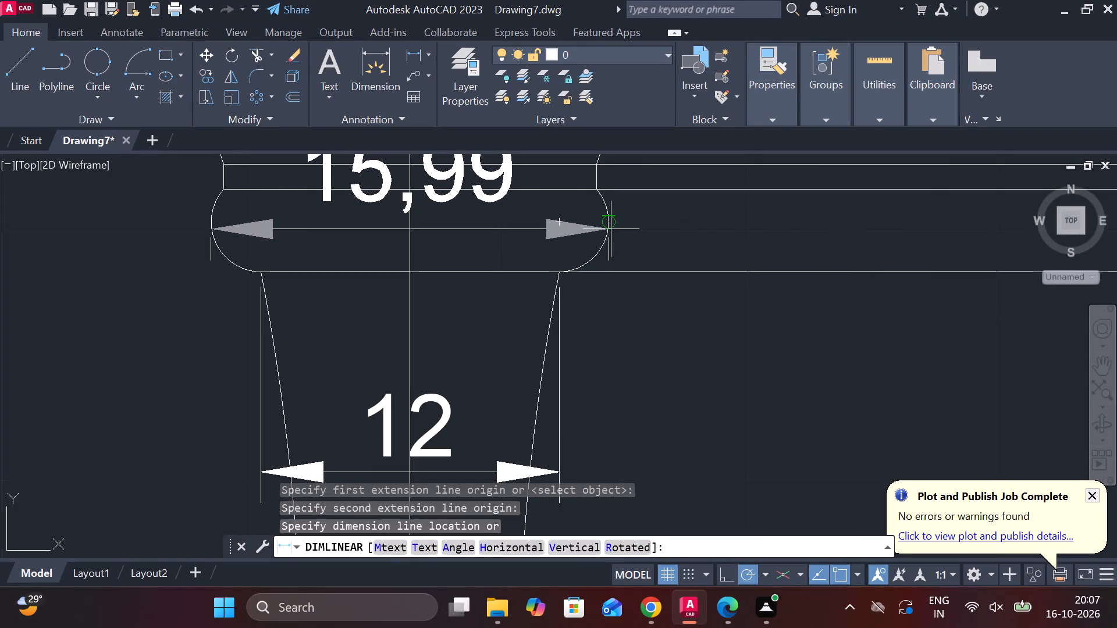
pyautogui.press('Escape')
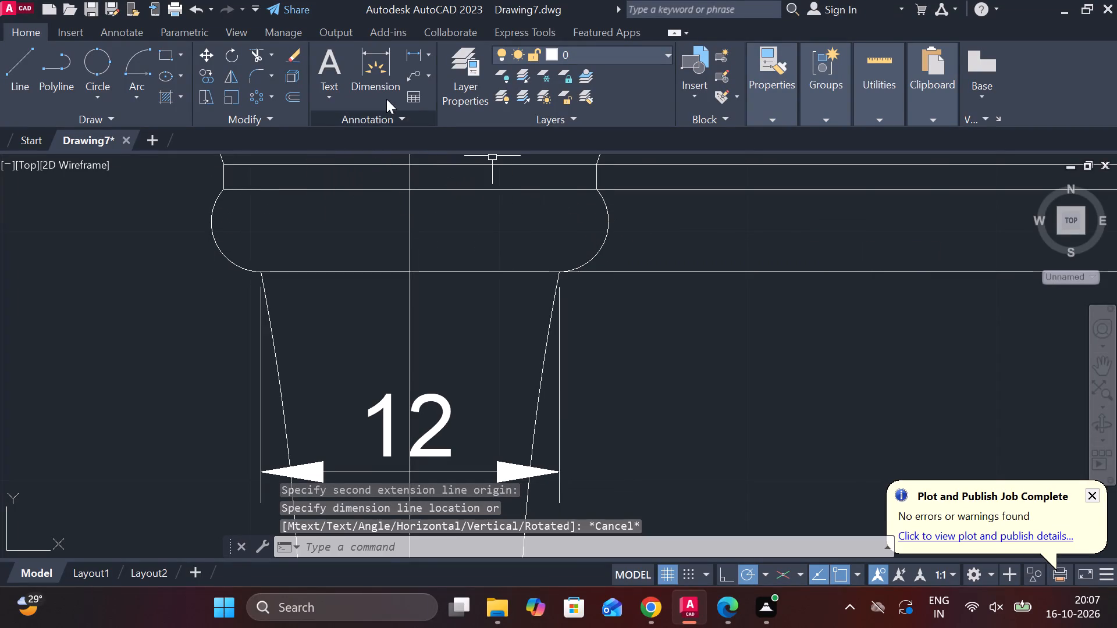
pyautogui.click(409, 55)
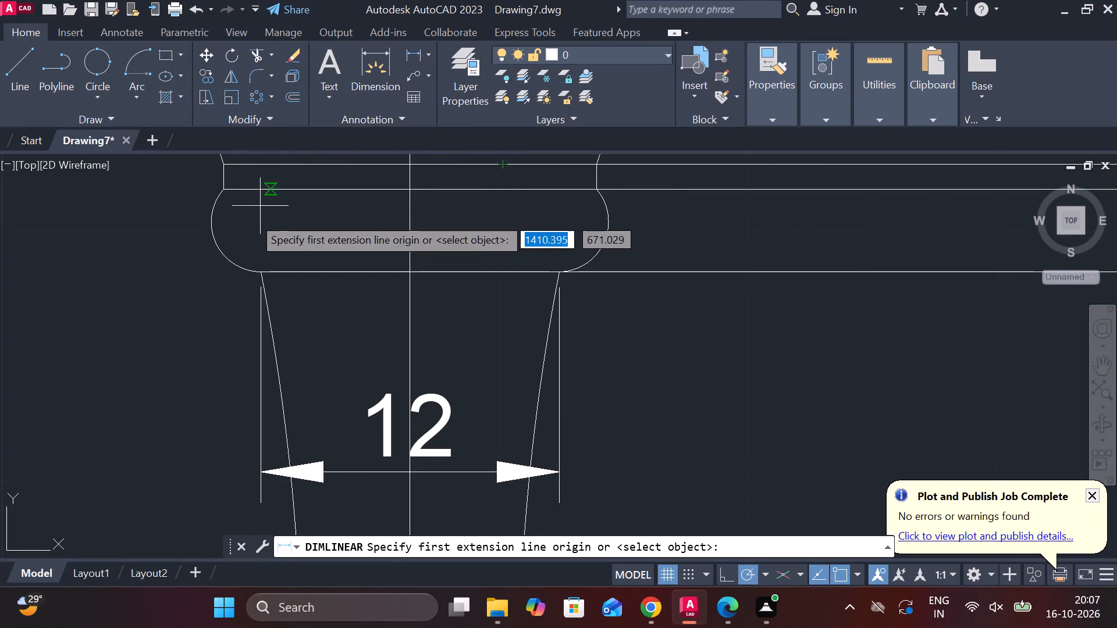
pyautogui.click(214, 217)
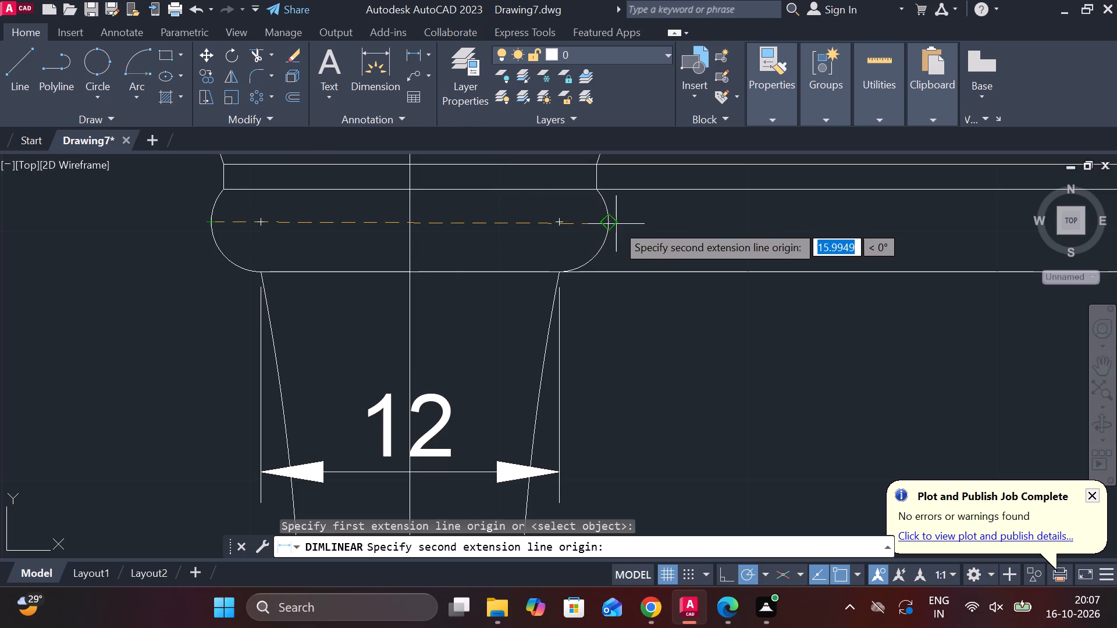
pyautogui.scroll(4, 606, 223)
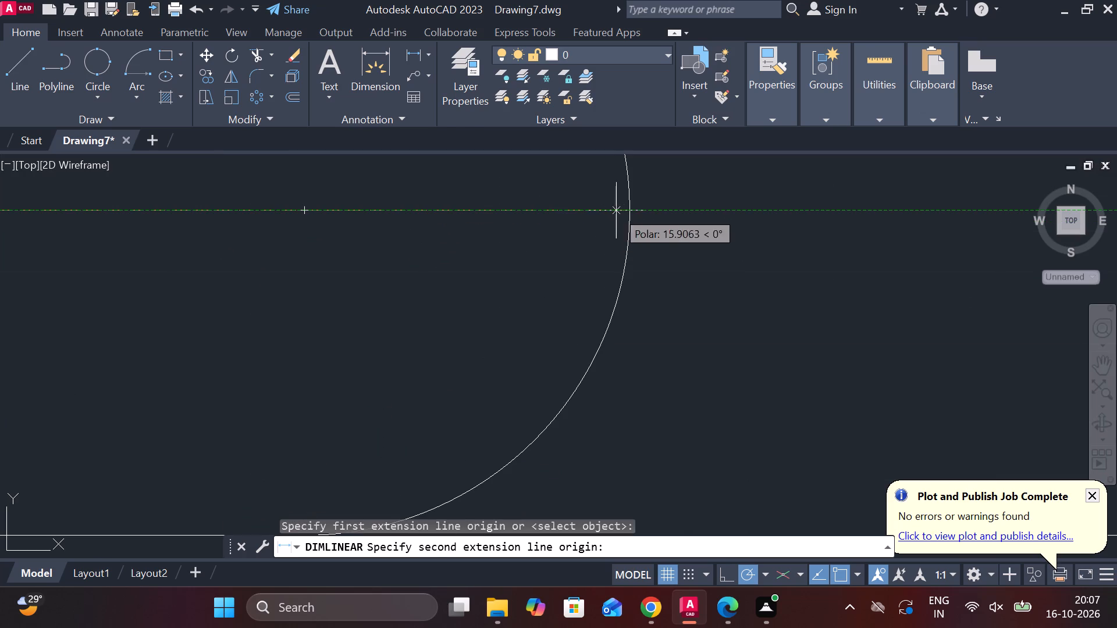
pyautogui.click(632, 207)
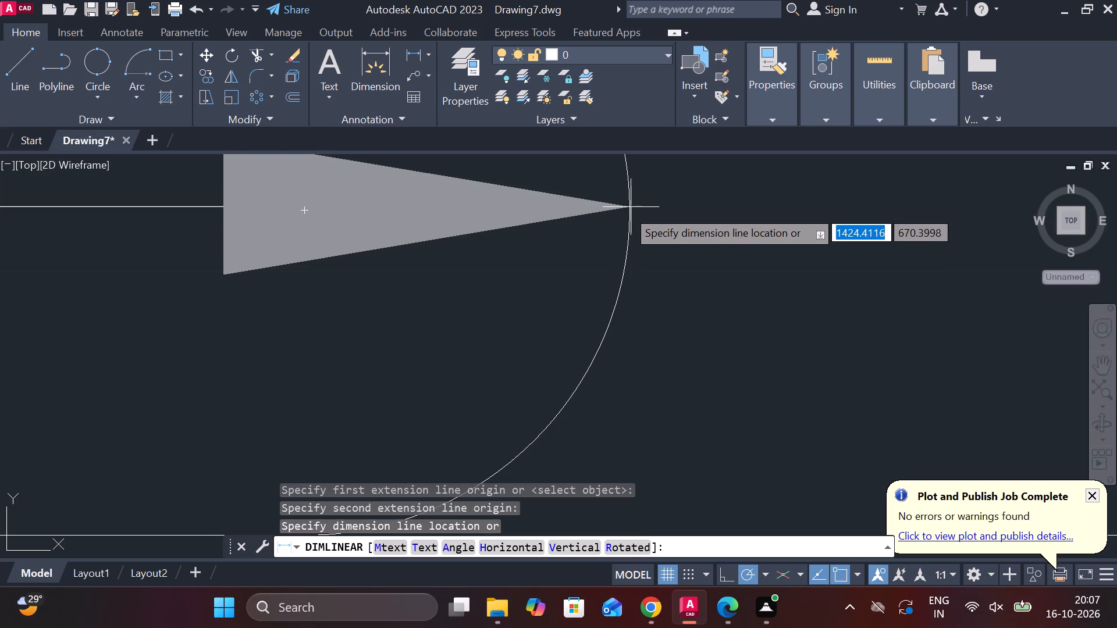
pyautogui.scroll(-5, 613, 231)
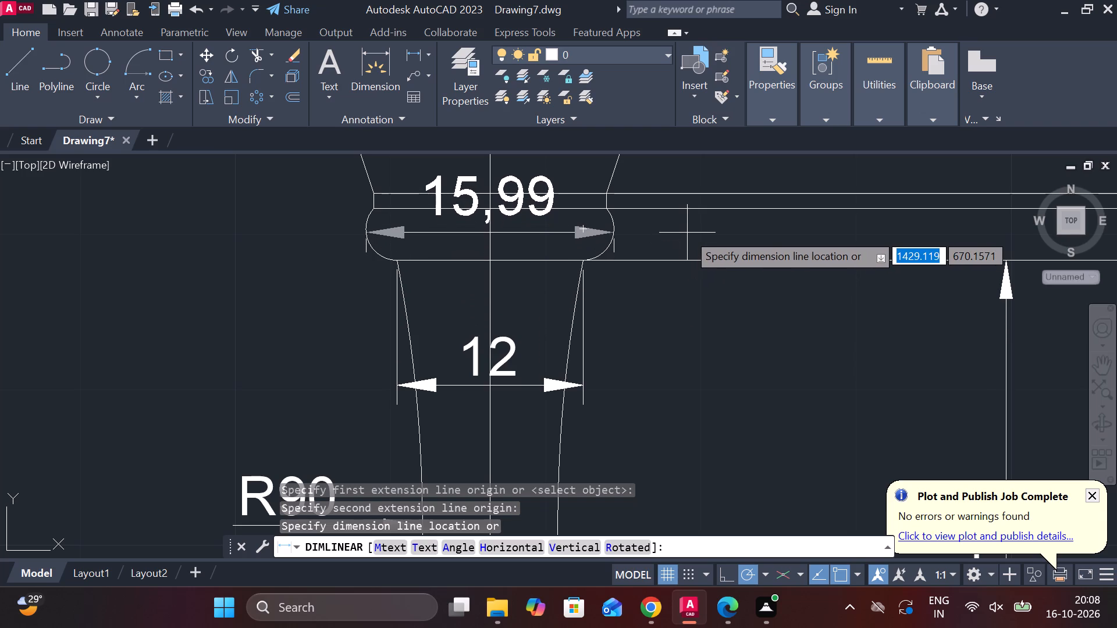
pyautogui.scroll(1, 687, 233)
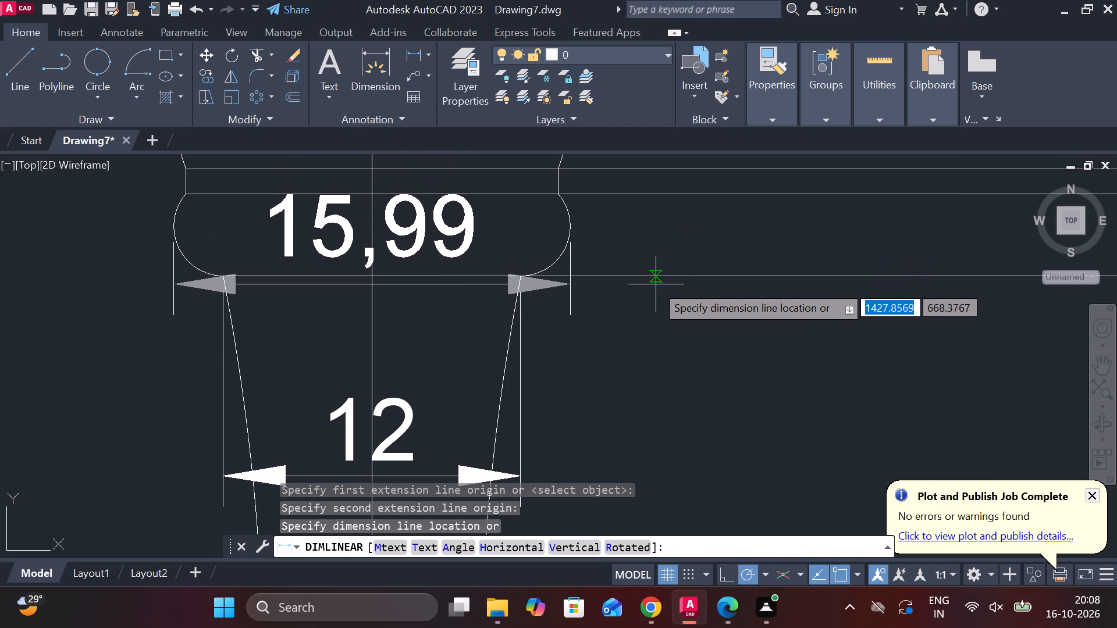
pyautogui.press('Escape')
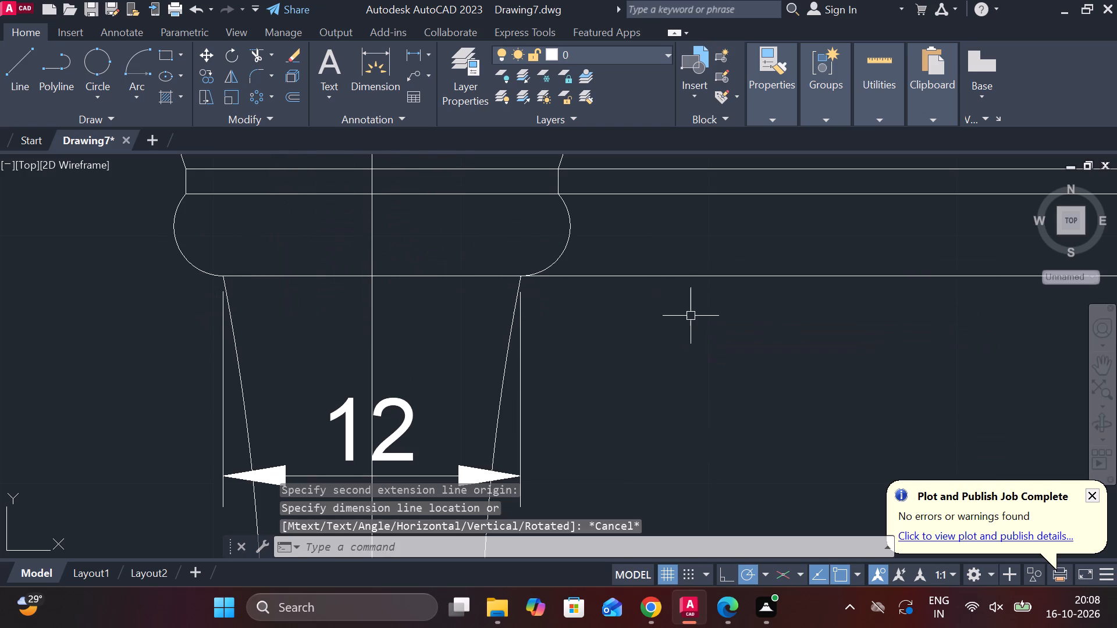
# Delete the right rounded arc of the upper ring above the stem.
pyautogui.click(567, 254)
pyautogui.press('Delete')
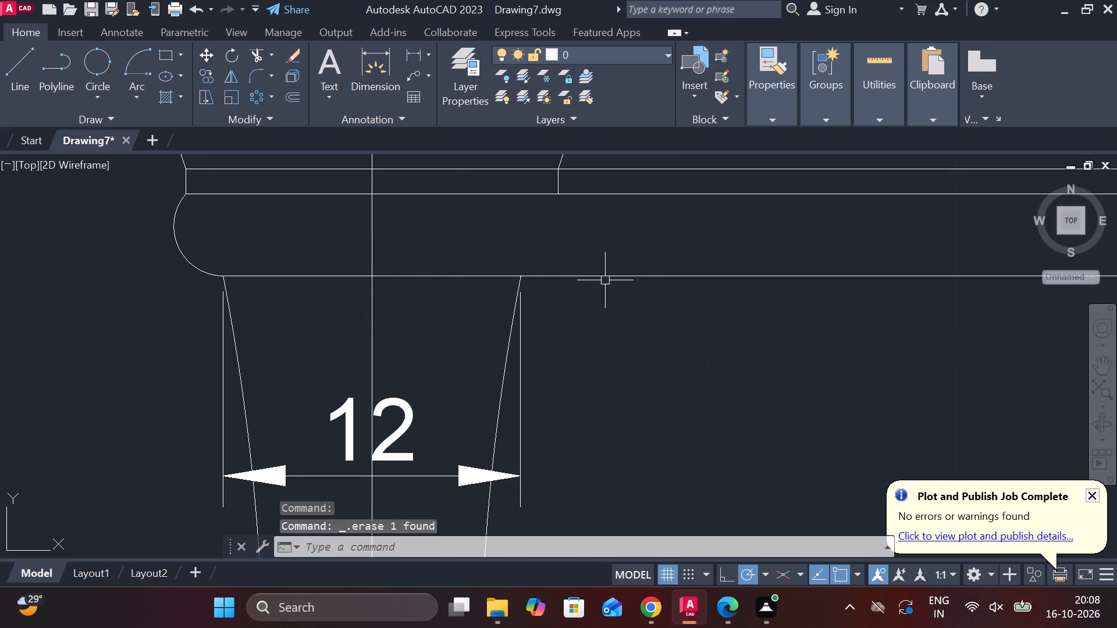
# Draw a start-end-radius arc of radius 2 from the stem's top right endpoint to the lower right corner of the thin band above the ring.
pyautogui.click(131, 95)
pyautogui.click(205, 348)
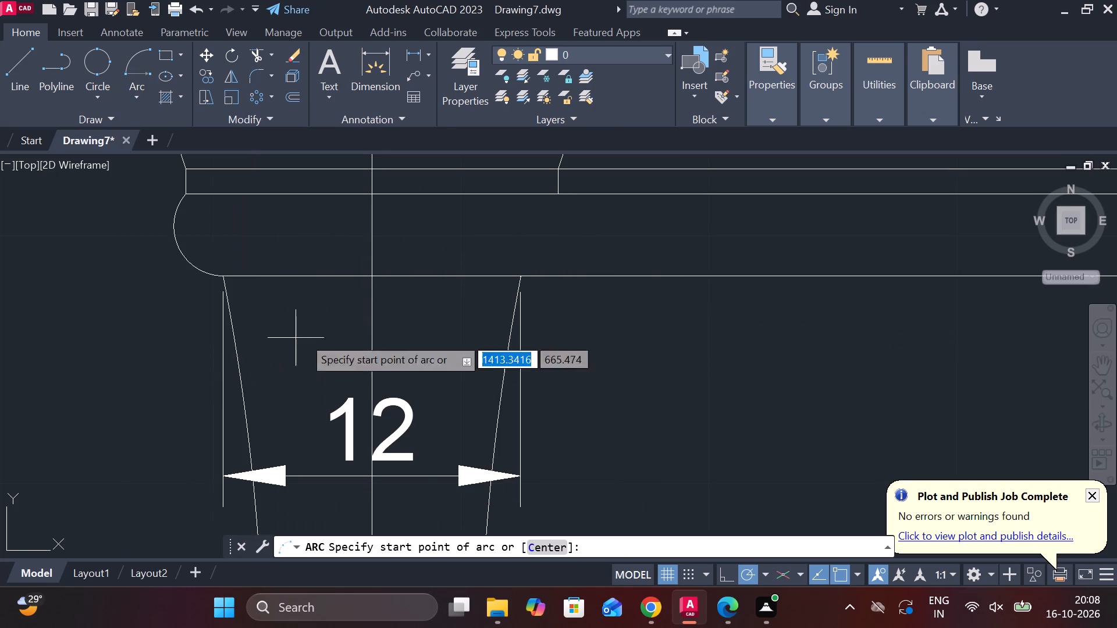
pyautogui.scroll(3, 528, 279)
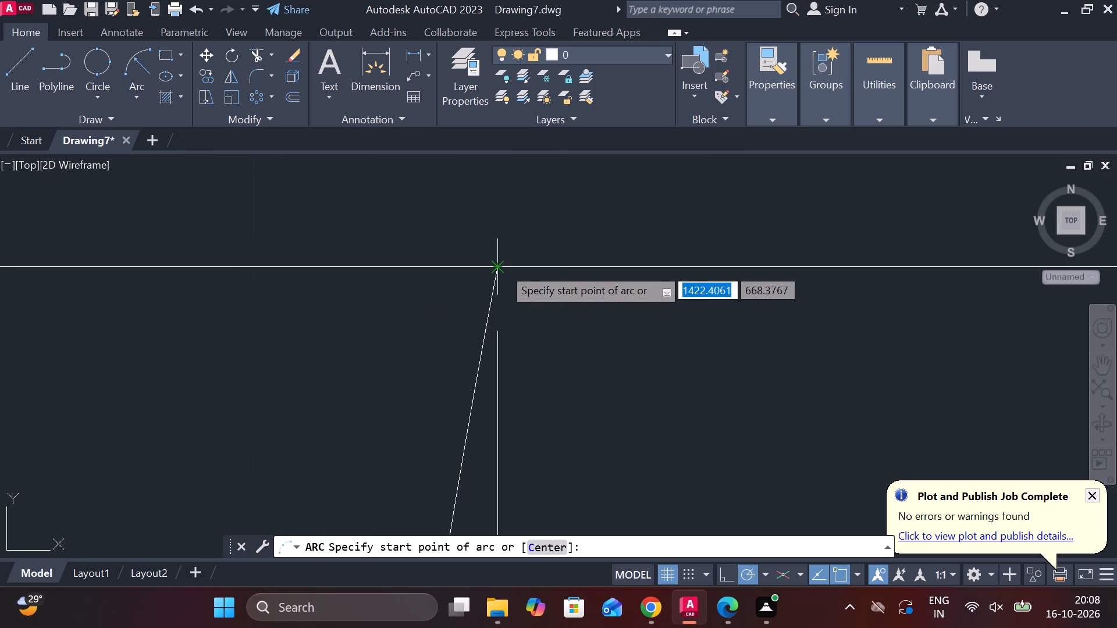
pyautogui.click(500, 267)
pyautogui.scroll(-3, 518, 205)
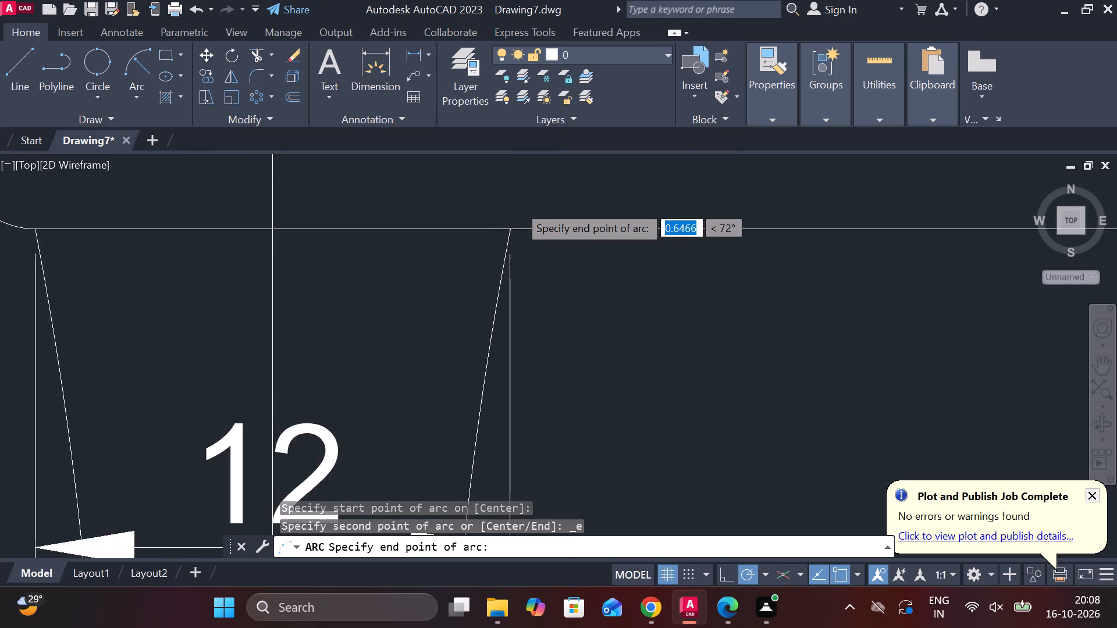
pyautogui.scroll(-3, 524, 362)
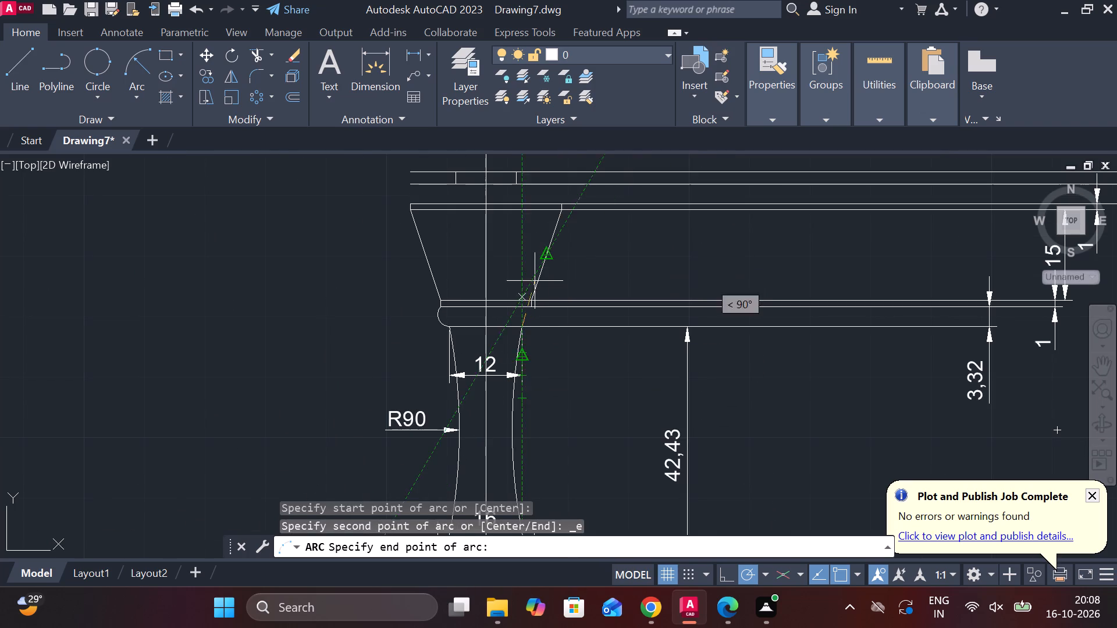
pyautogui.scroll(4, 535, 300)
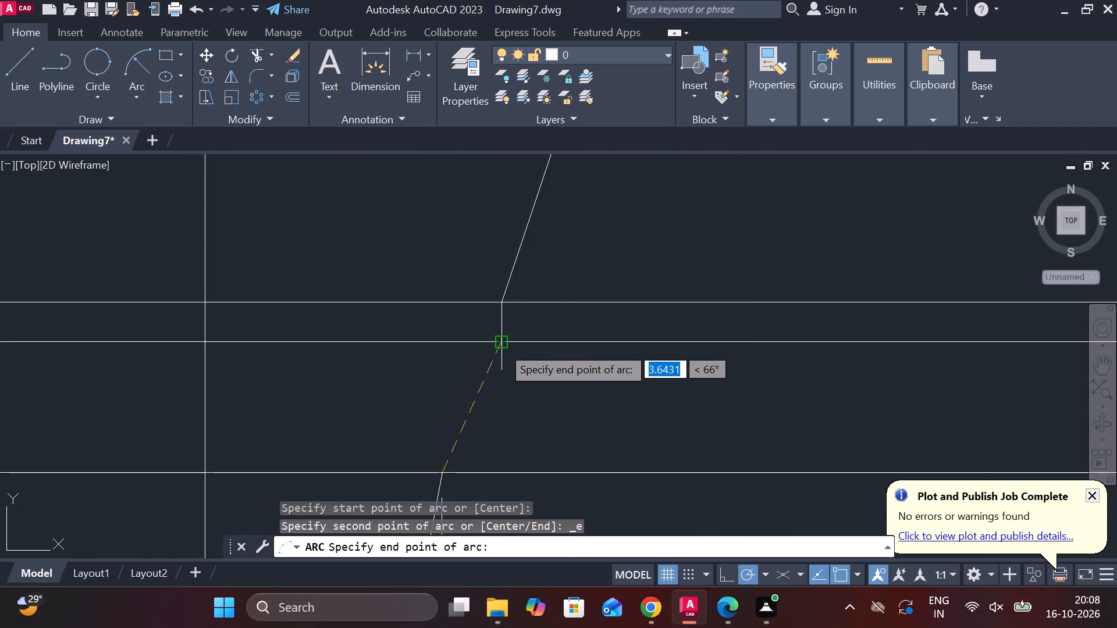
pyautogui.click(501, 346)
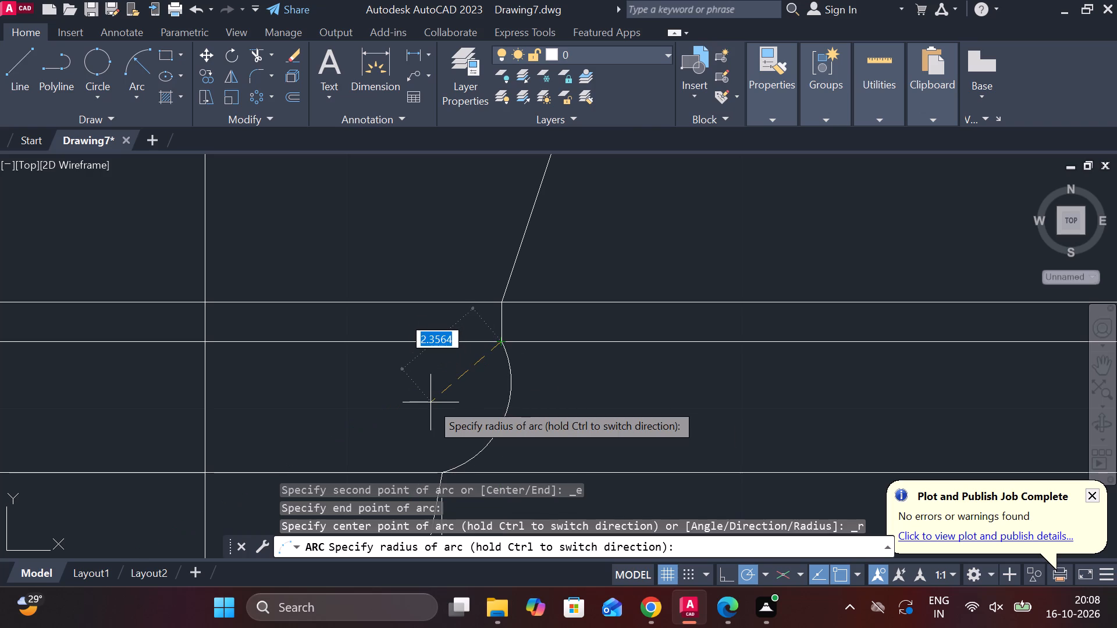
pyautogui.press('2')
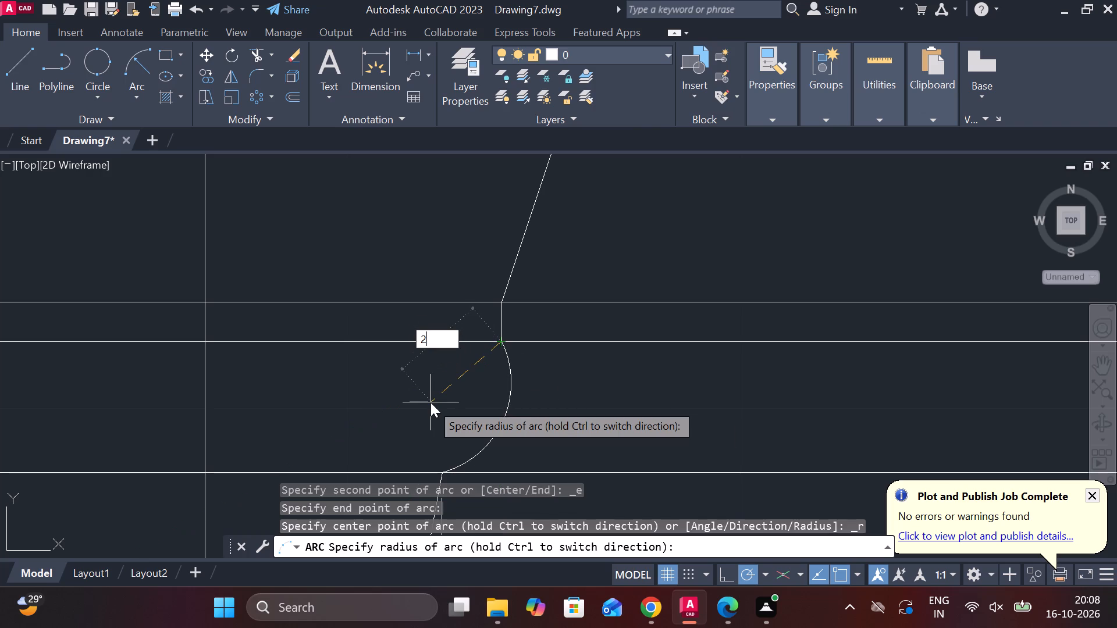
pyautogui.press('Return')
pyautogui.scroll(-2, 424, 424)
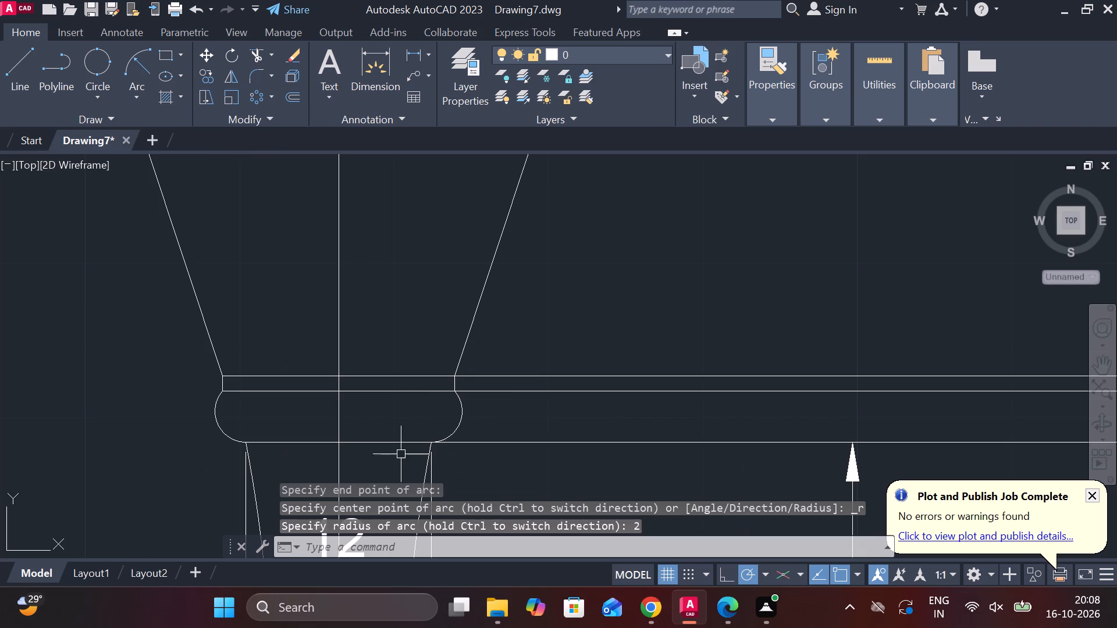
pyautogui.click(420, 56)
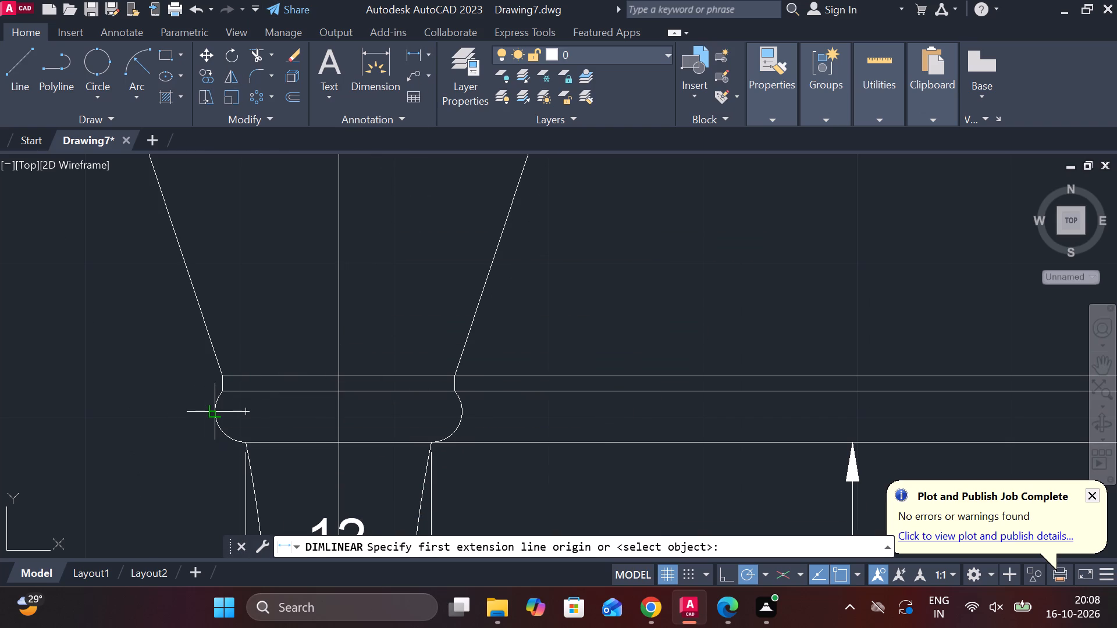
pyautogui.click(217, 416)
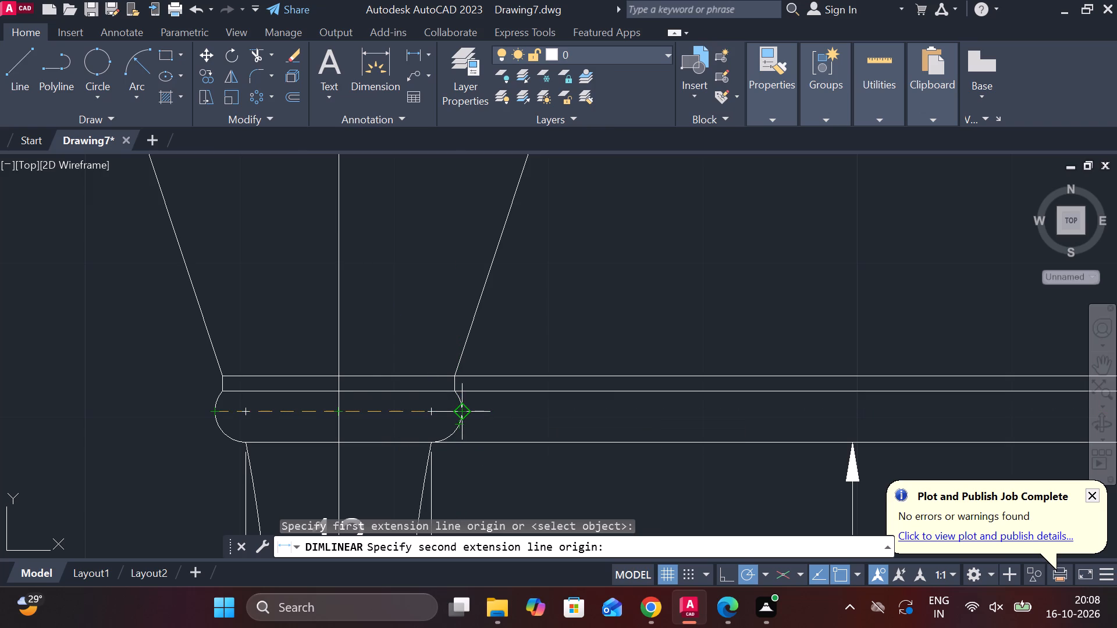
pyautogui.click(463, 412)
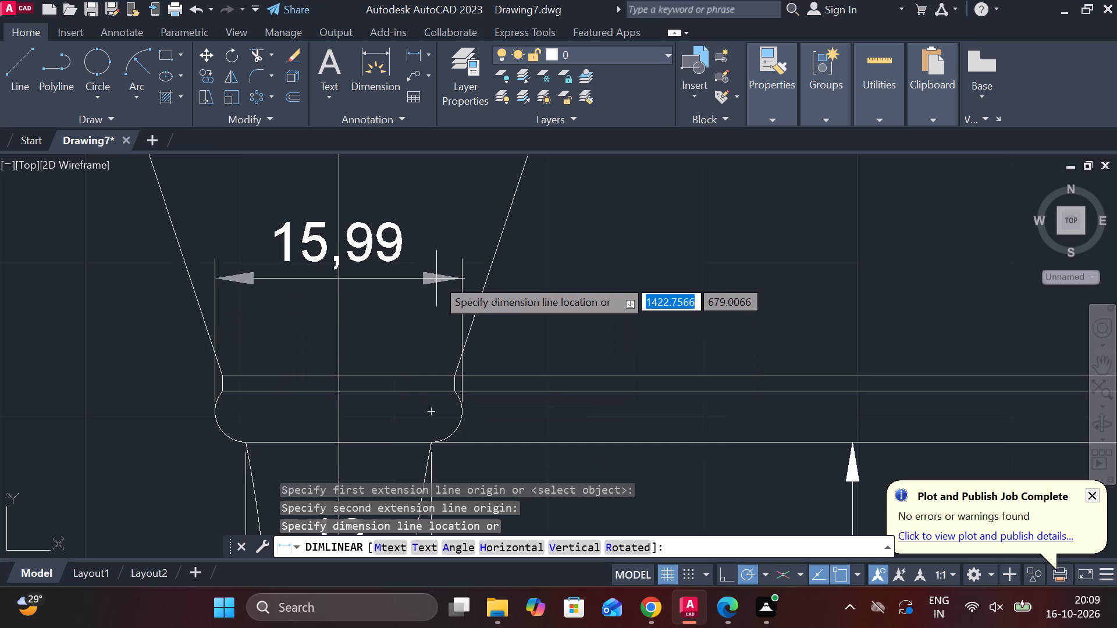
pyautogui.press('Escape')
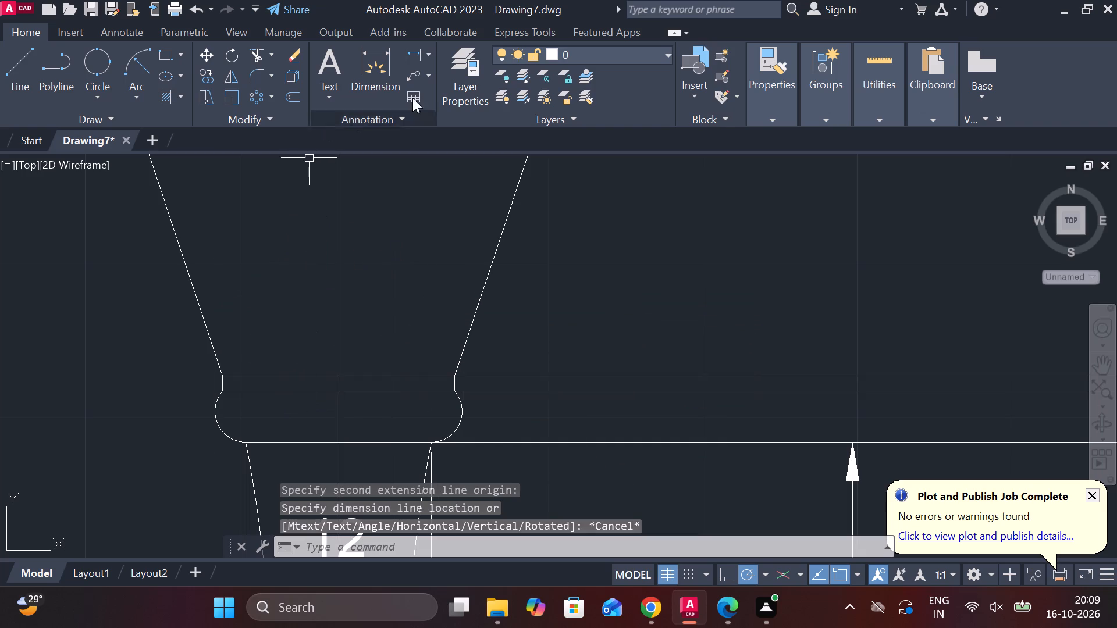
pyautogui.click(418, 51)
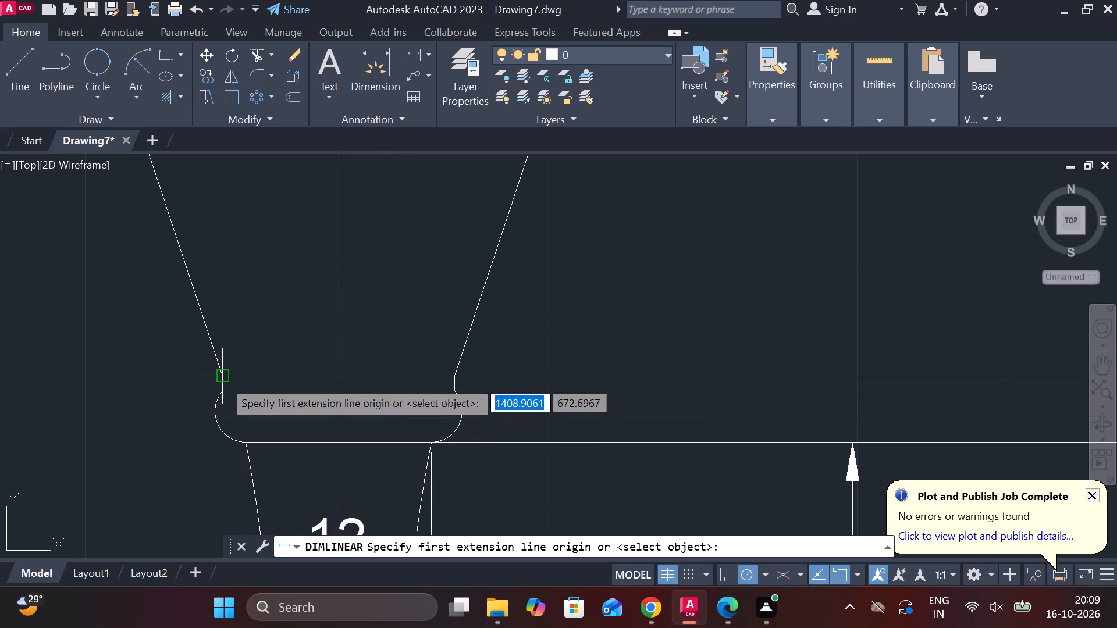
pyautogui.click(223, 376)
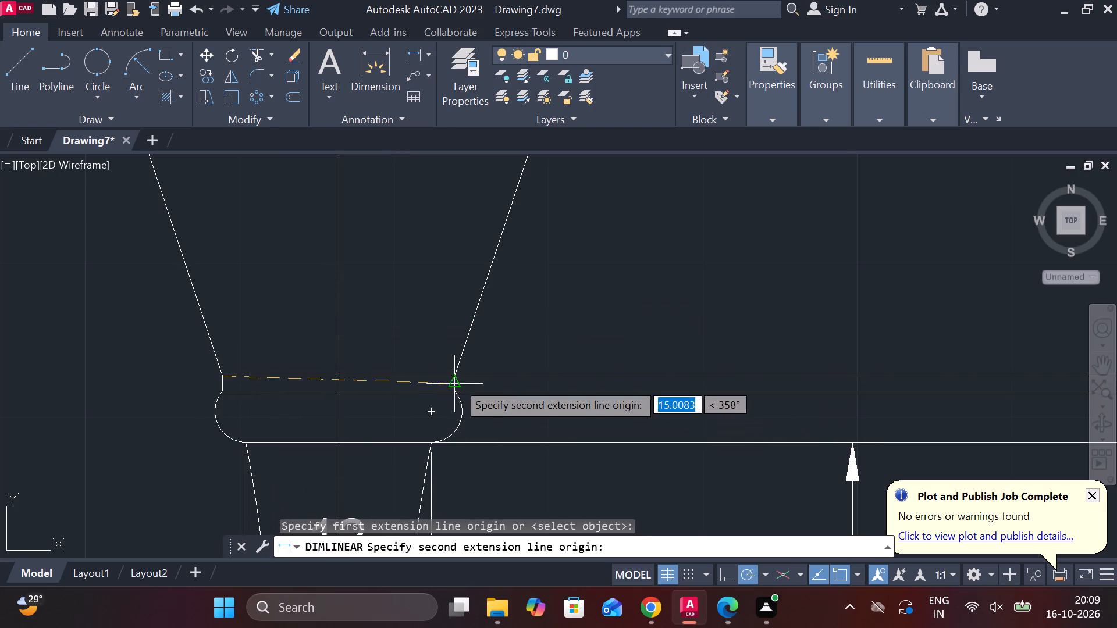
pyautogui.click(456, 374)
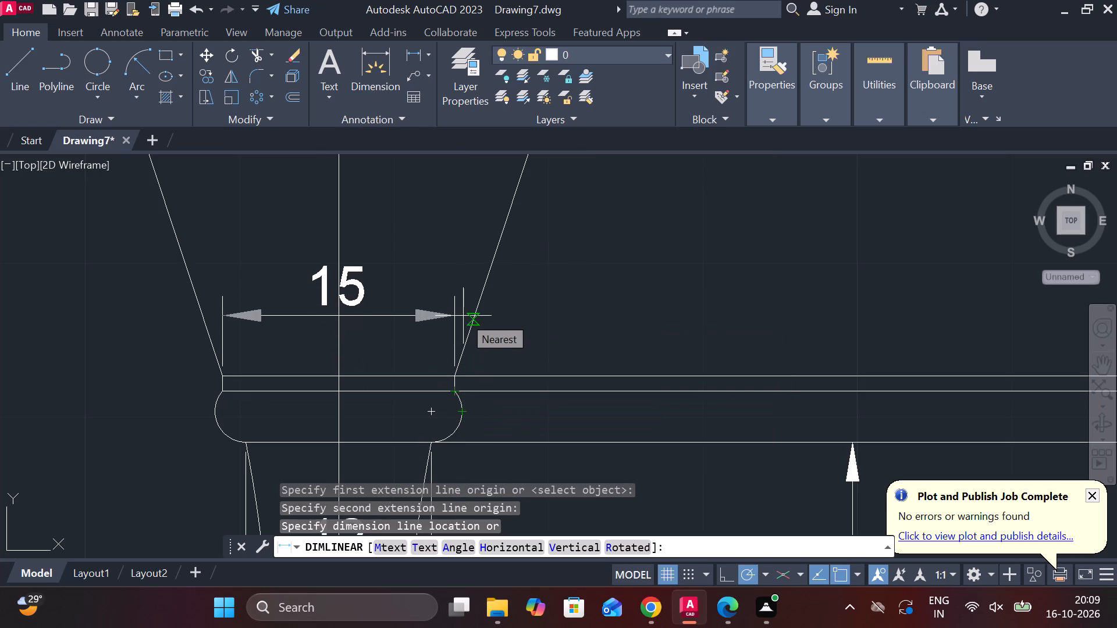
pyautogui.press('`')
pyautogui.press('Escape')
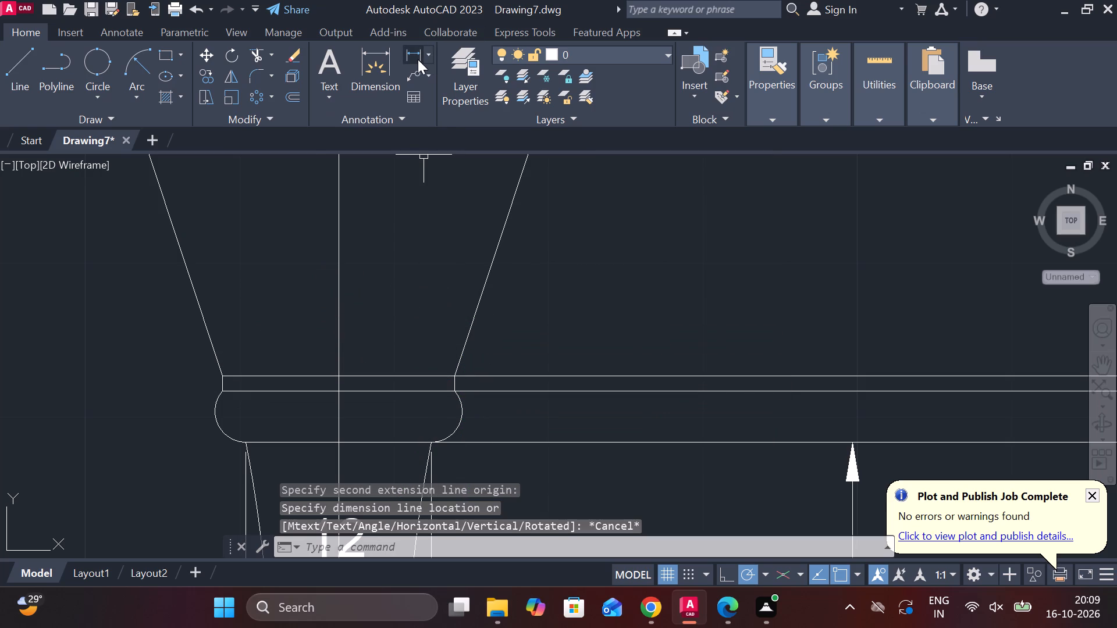
# Add a horizontal linear dimension between the two lower corners of the thin band above the rounded ring, placed a short way above the band.
pyautogui.click(418, 59)
pyautogui.click(219, 390)
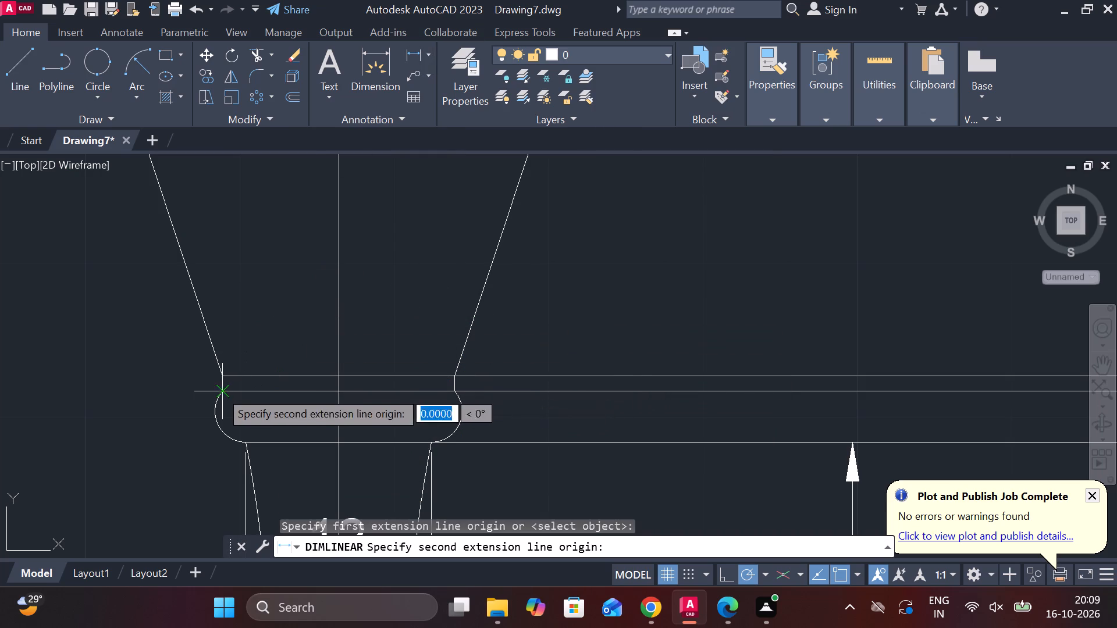
pyautogui.click(456, 397)
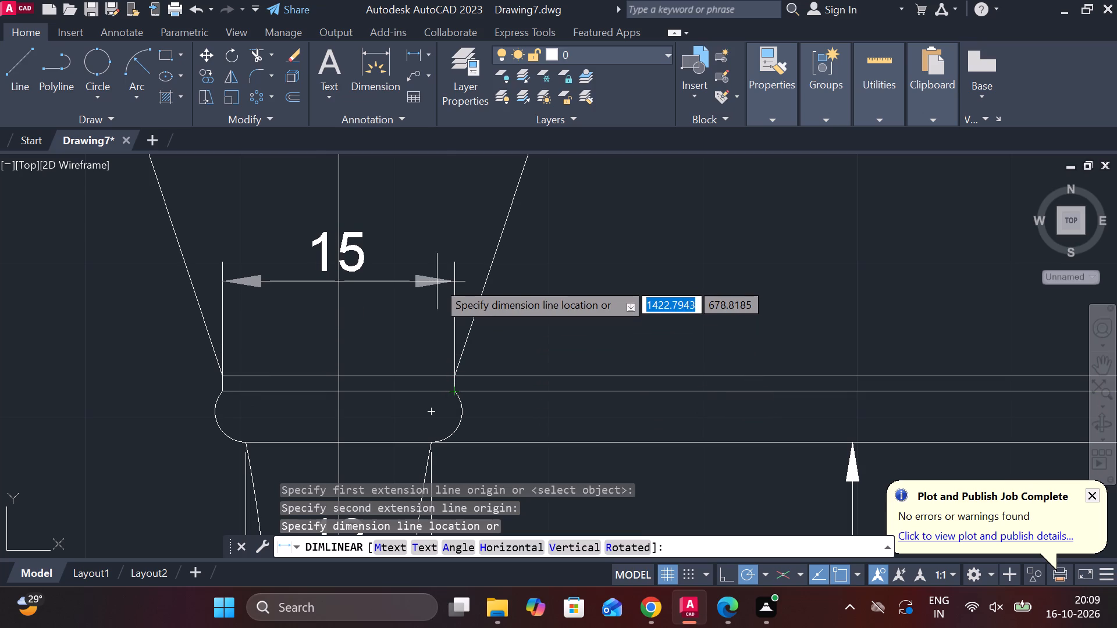
pyautogui.click(437, 324)
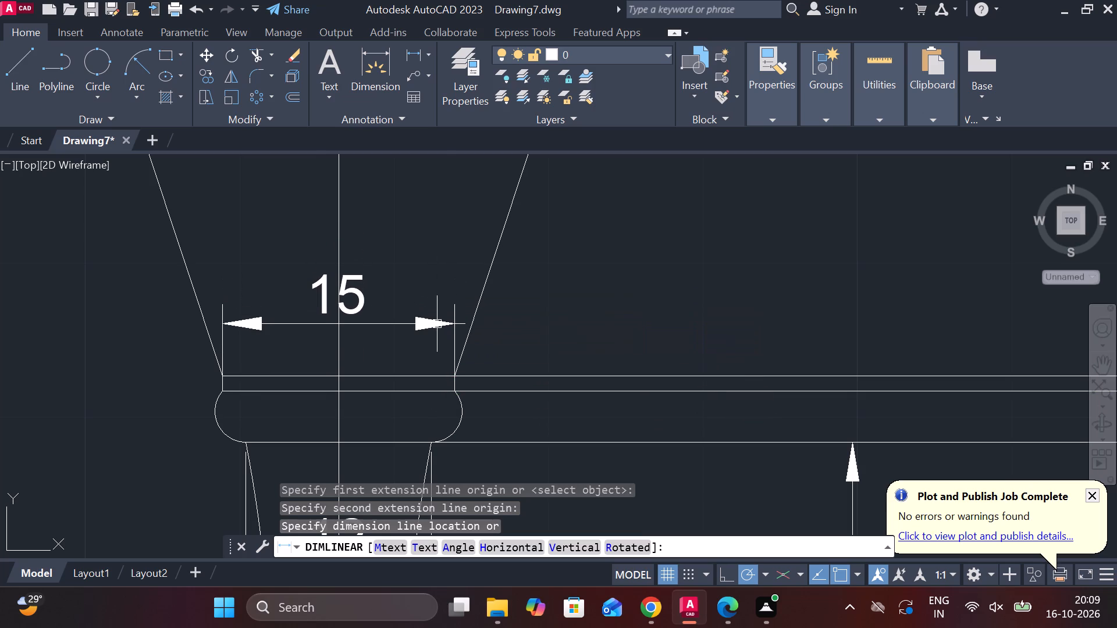
# Add a horizontal linear dimension between the outermost left and right points of the upper rounded ring, placed below the stem-top width dimension.
pyautogui.click(422, 55)
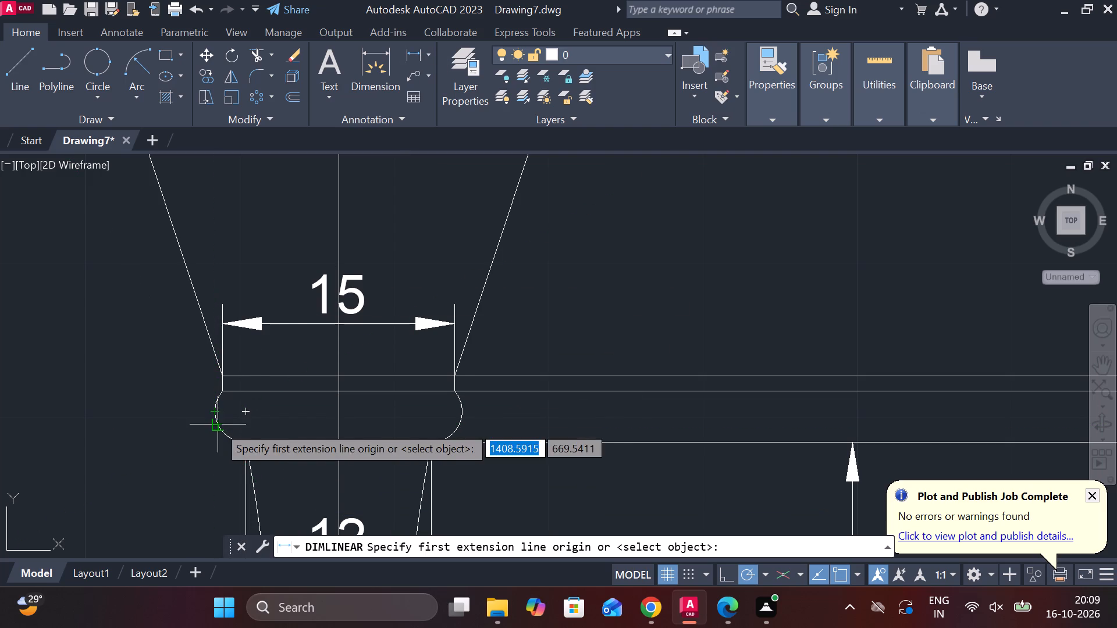
pyautogui.scroll(3, 218, 419)
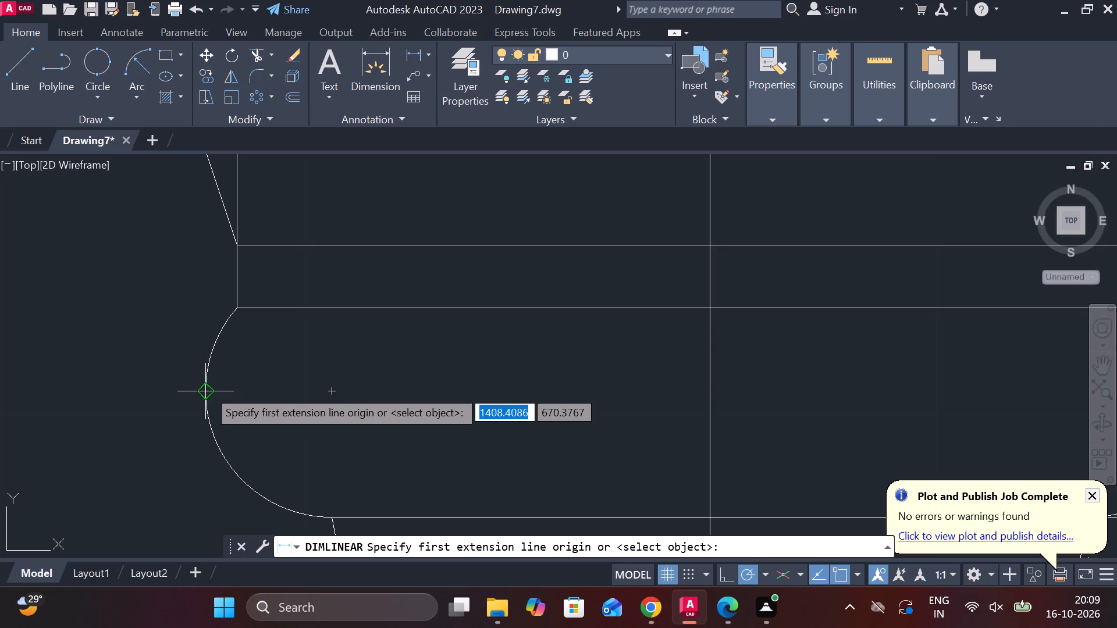
pyautogui.click(207, 389)
pyautogui.scroll(-1, 865, 392)
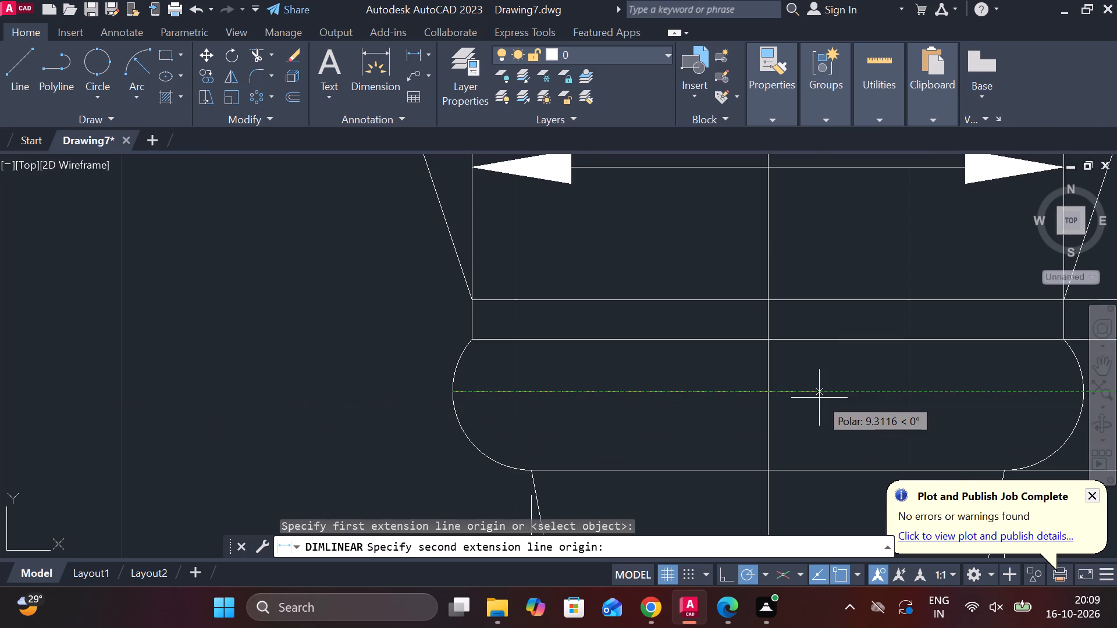
pyautogui.scroll(-2, 903, 378)
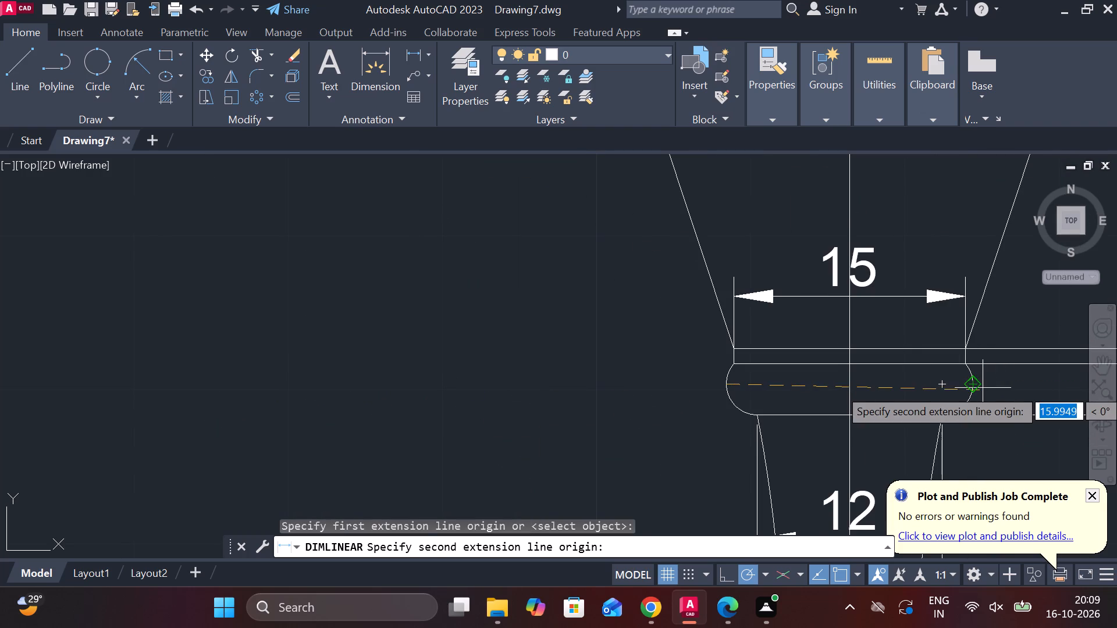
pyautogui.scroll(3, 977, 388)
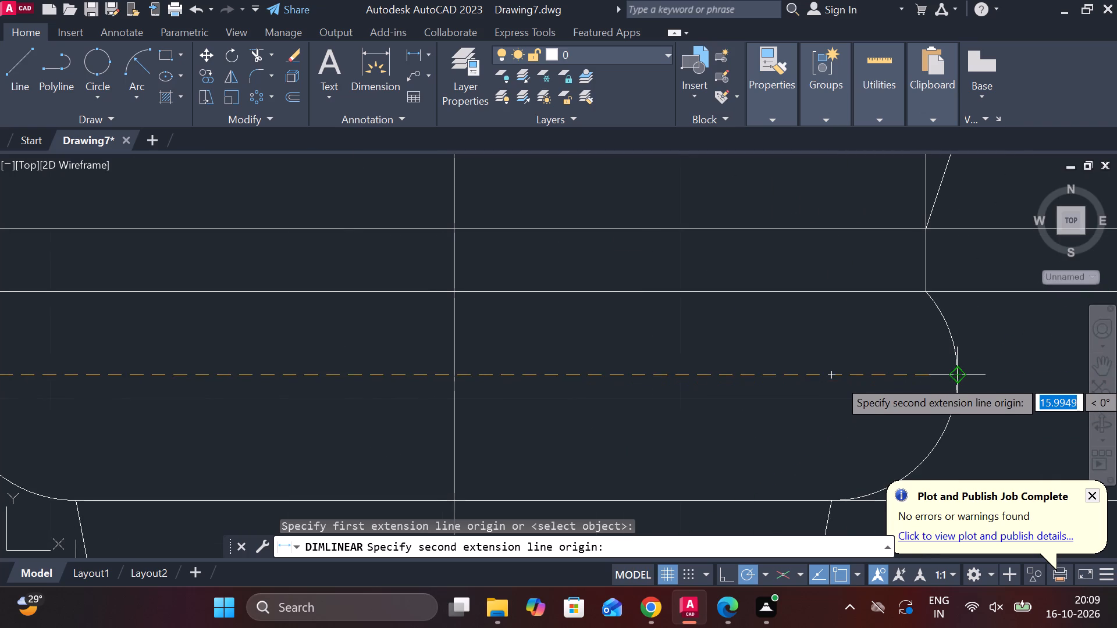
pyautogui.click(955, 379)
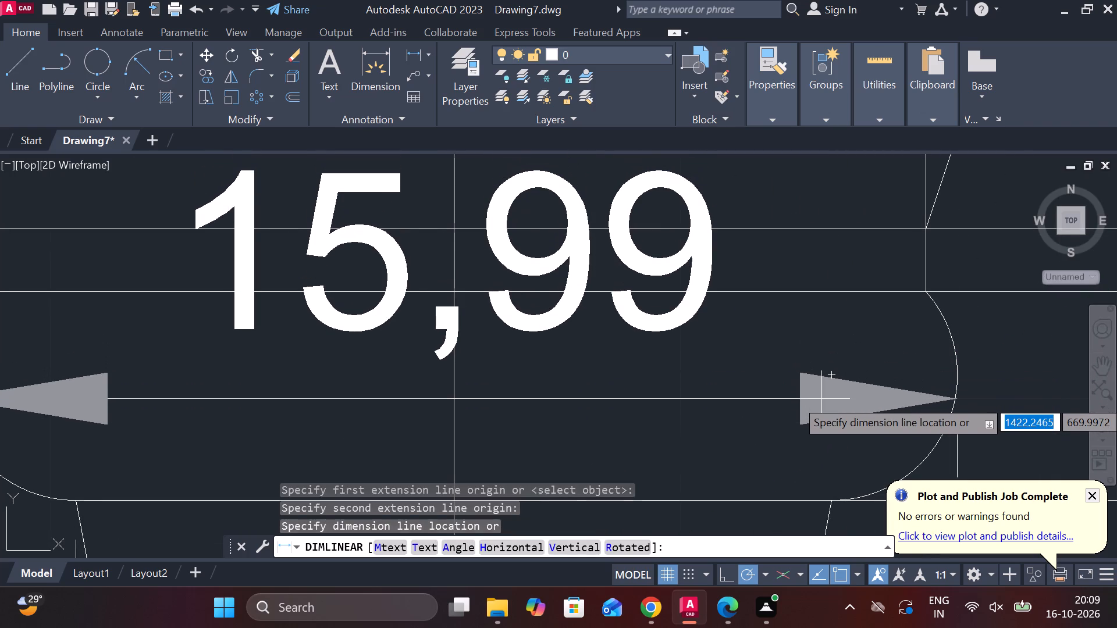
pyautogui.scroll(-3, 802, 465)
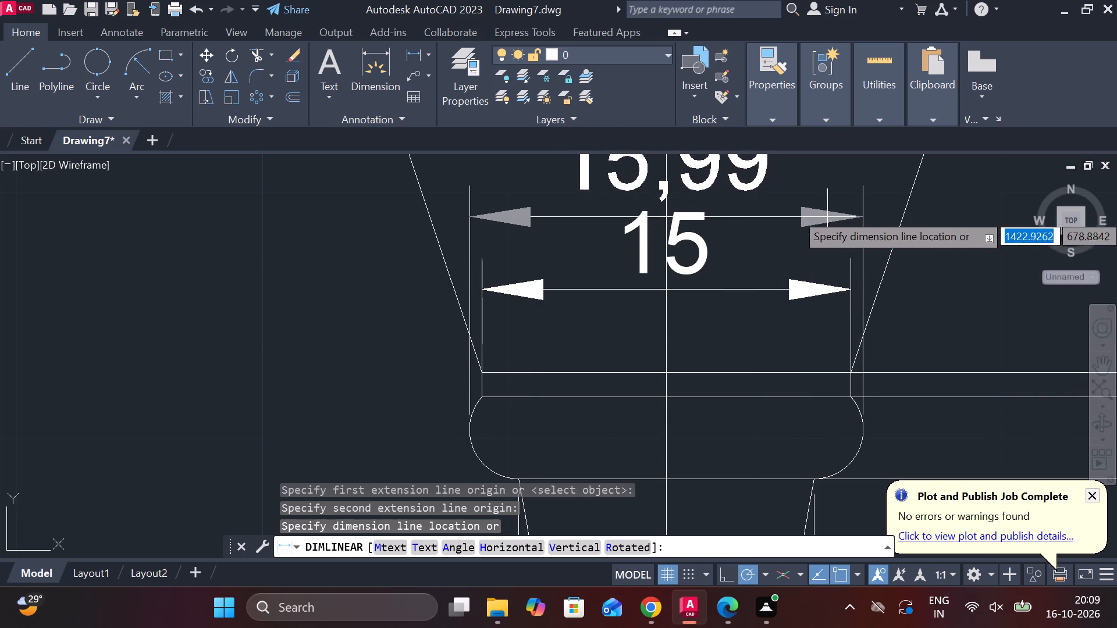
pyautogui.scroll(-2, 790, 509)
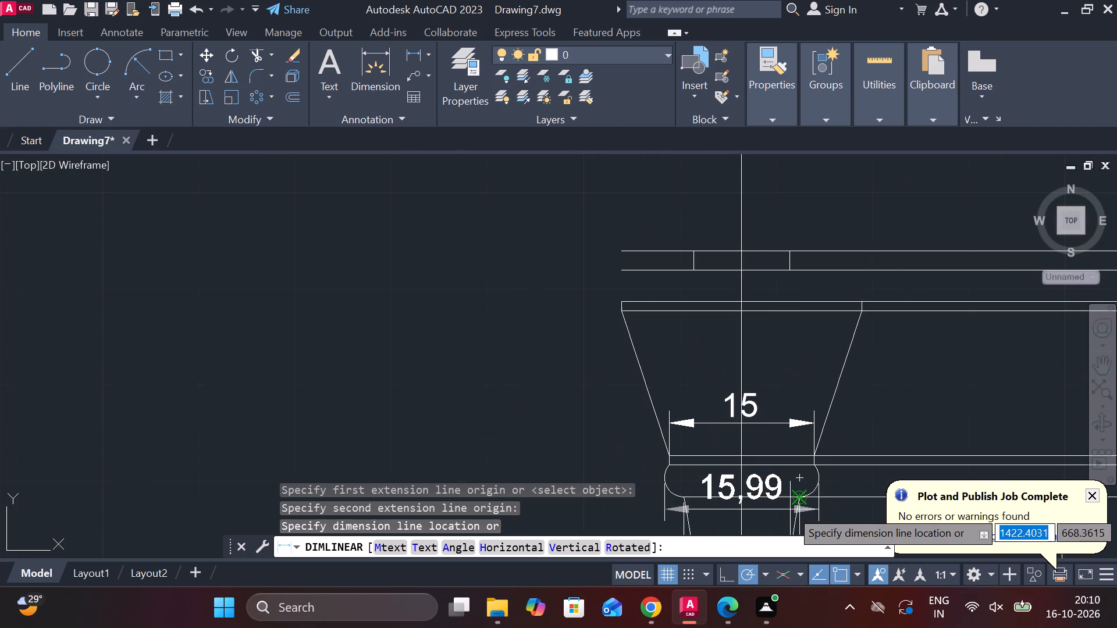
pyautogui.scroll(-2, 820, 384)
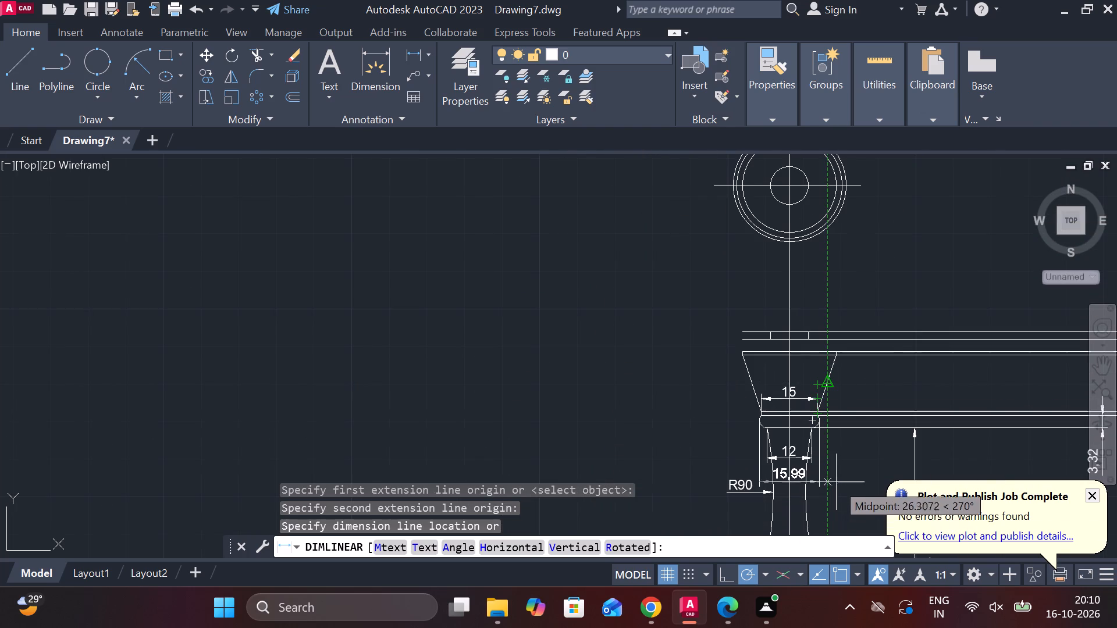
pyautogui.click(837, 480)
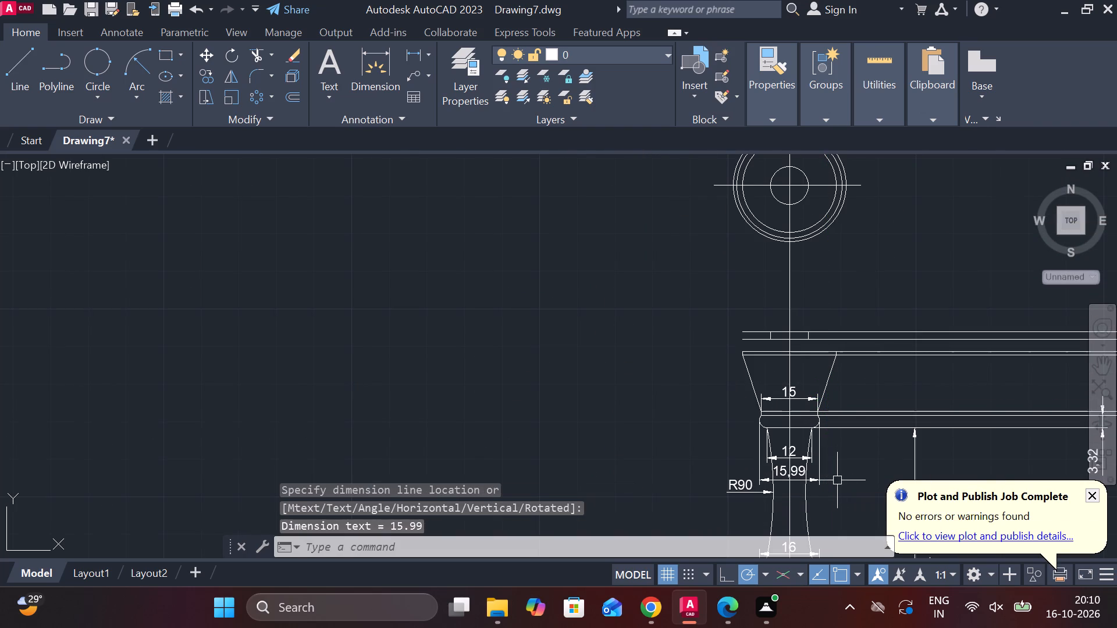
# Add an angular dimension between the two slanted sides of the flared head, placed just above the thin band's width dimension.
pyautogui.scroll(-1, 828, 345)
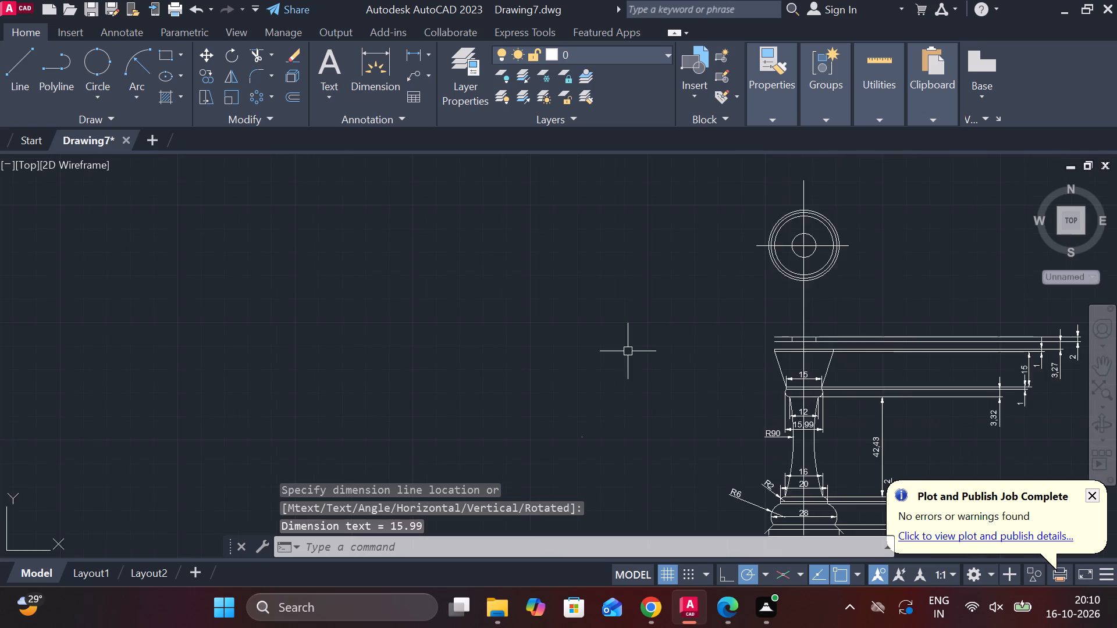
pyautogui.scroll(-2, 613, 332)
pyautogui.scroll(4, 702, 370)
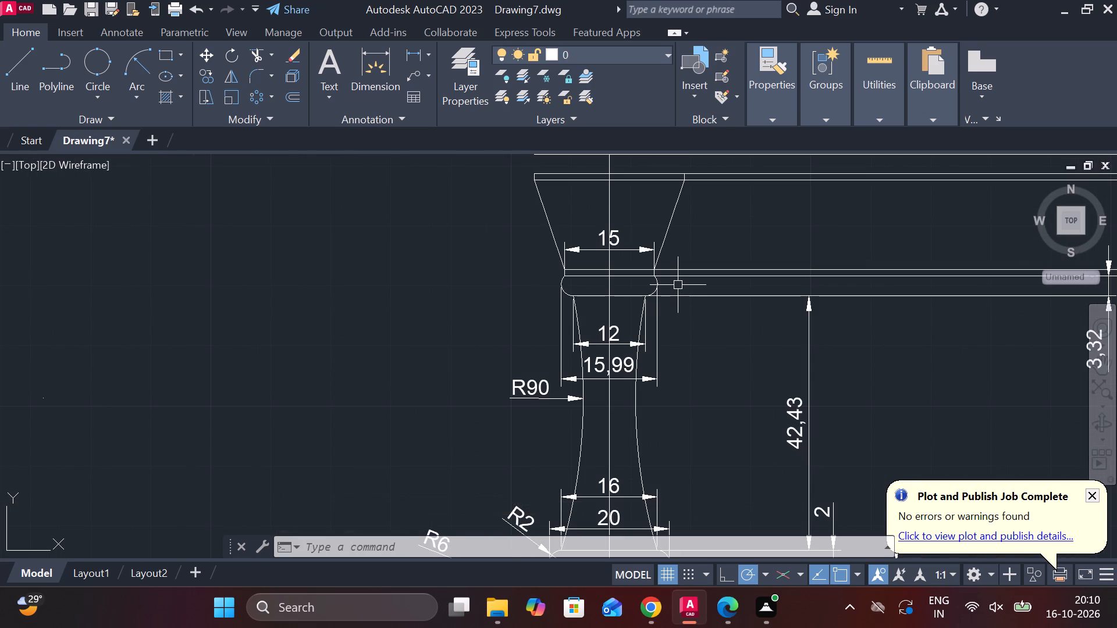
pyautogui.click(433, 54)
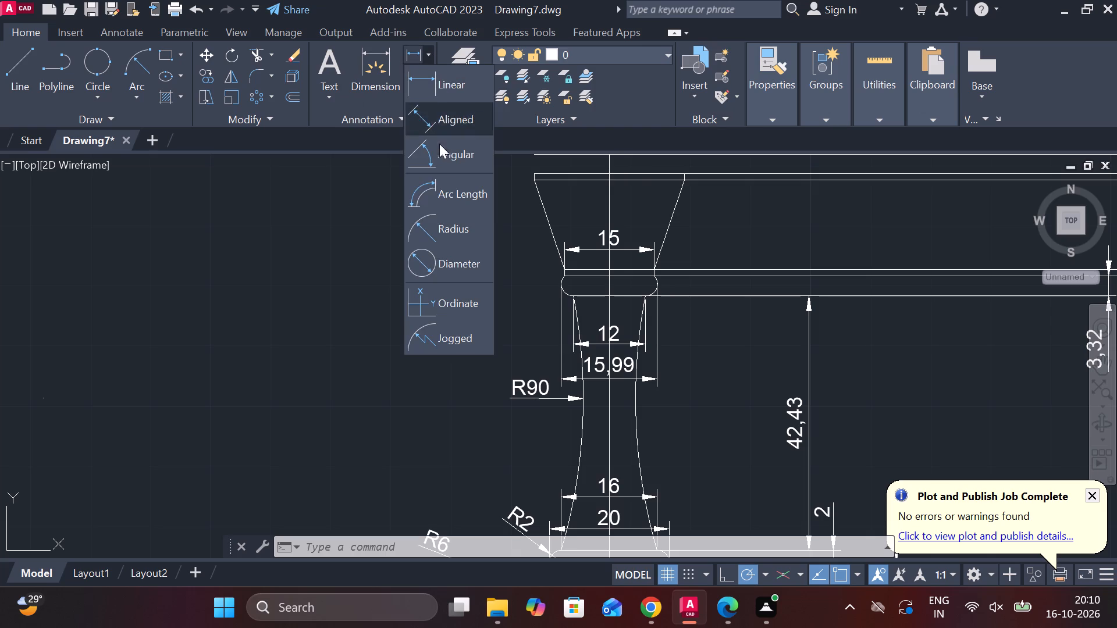
pyautogui.click(466, 156)
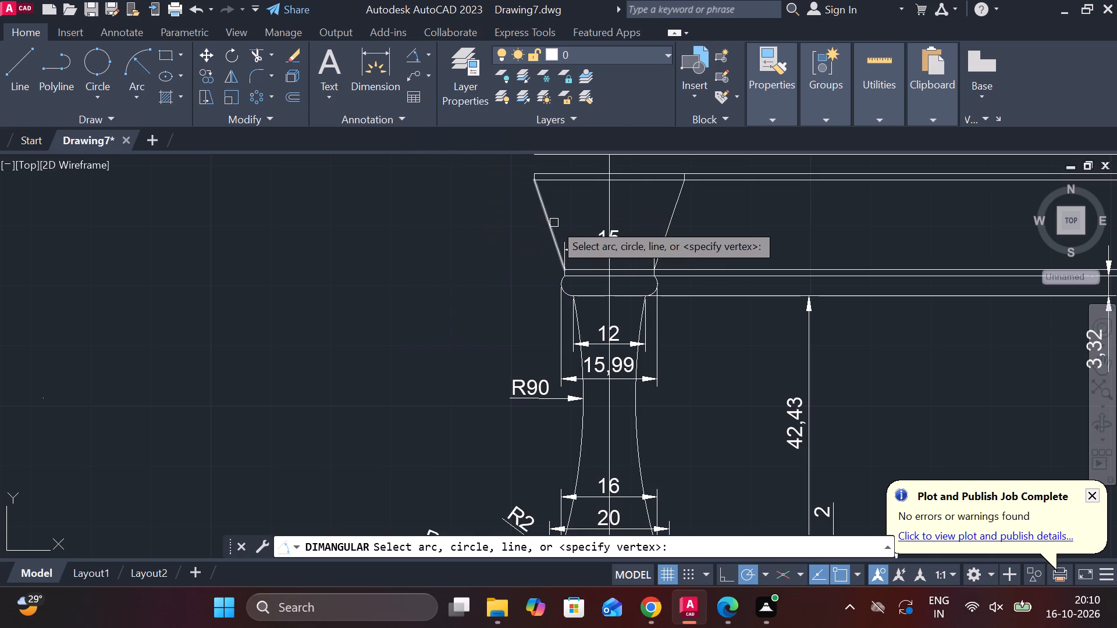
pyautogui.click(554, 223)
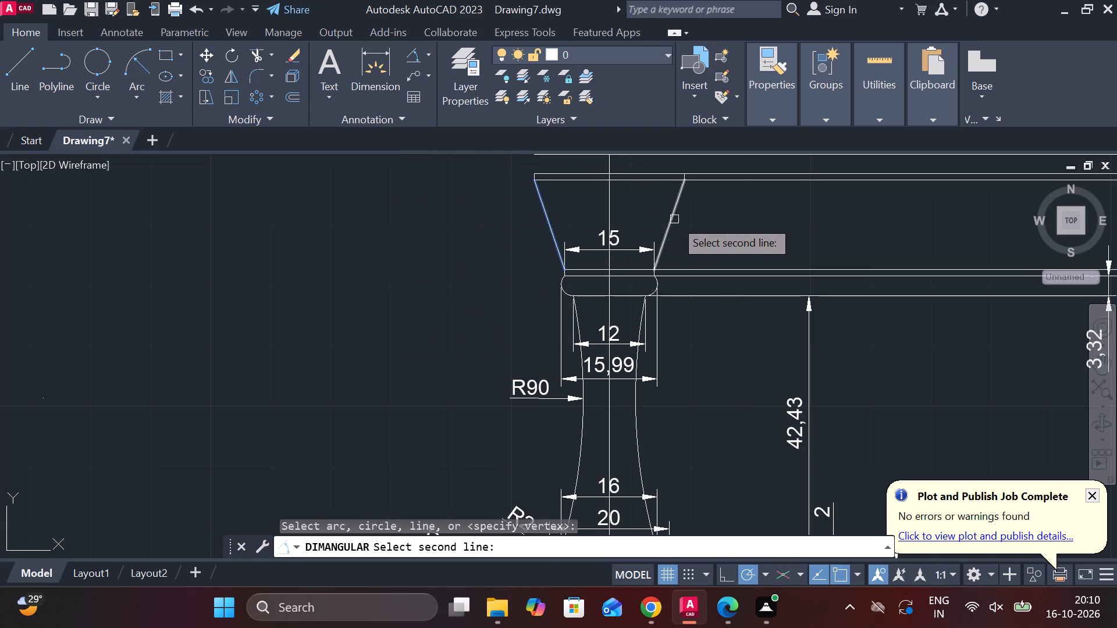
pyautogui.click(674, 219)
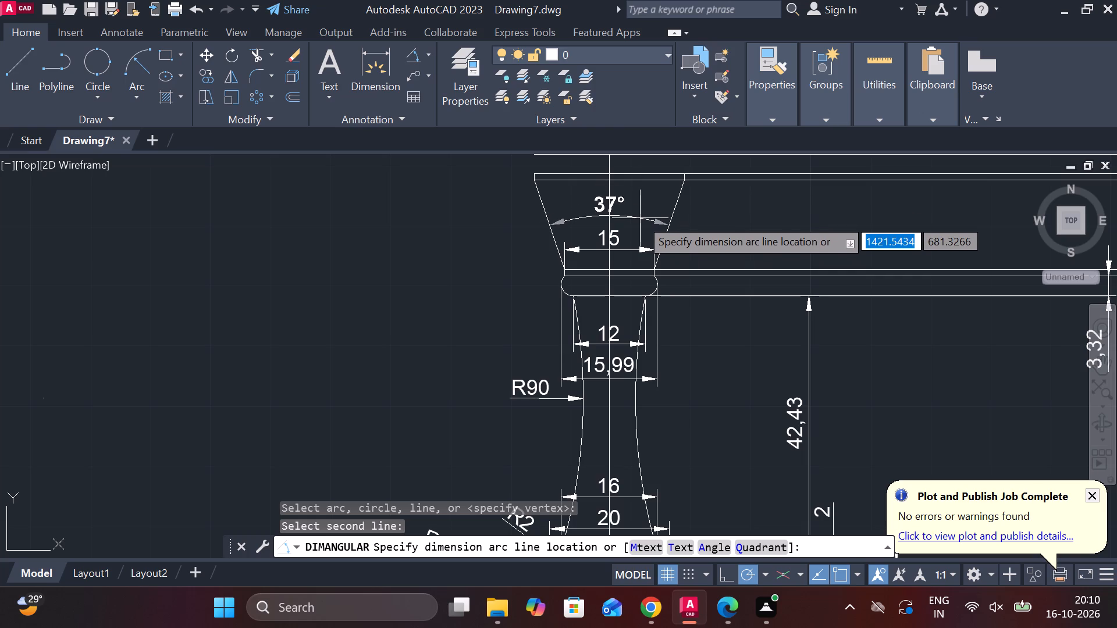
pyautogui.click(640, 220)
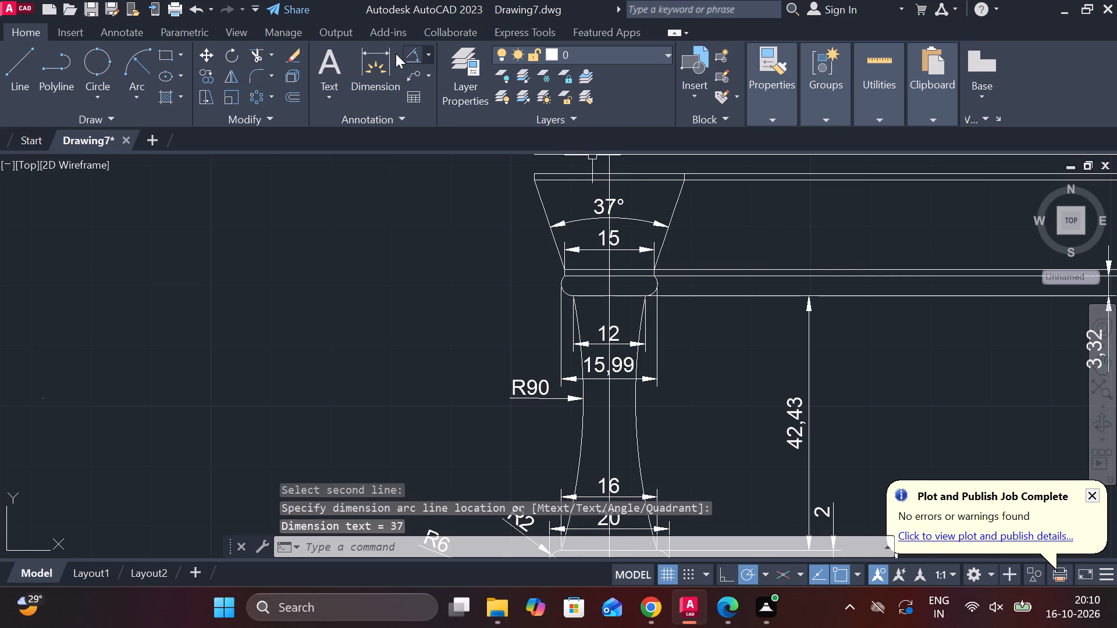
# Add a horizontal linear dimension between the two upper ends of the head's slanted sides, placed above the front view and below the circular top view.
pyautogui.click(426, 53)
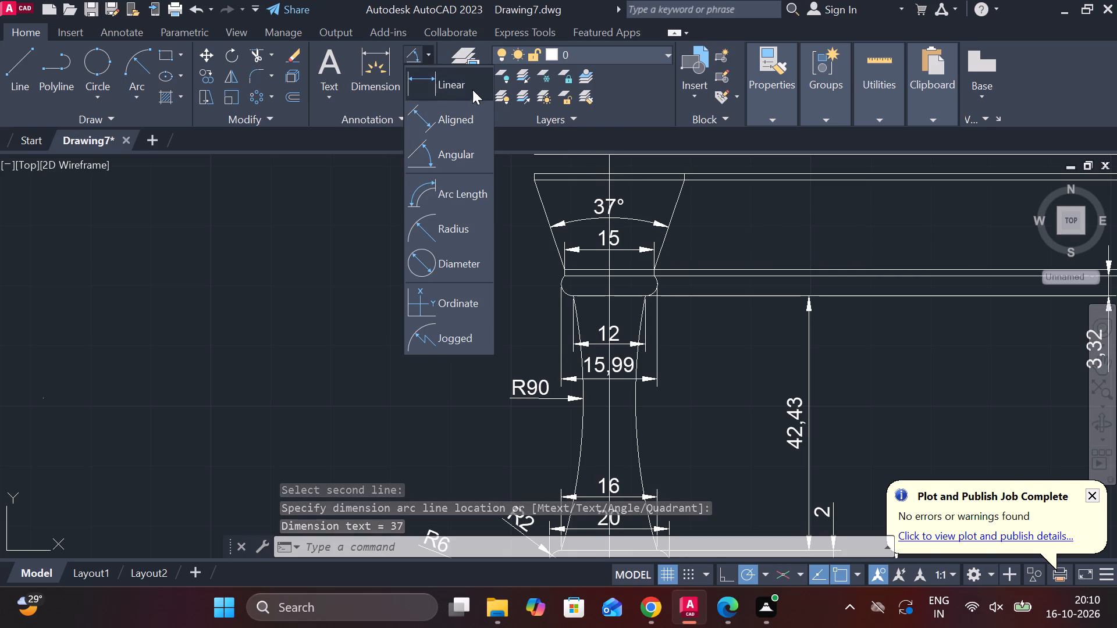
pyautogui.click(468, 87)
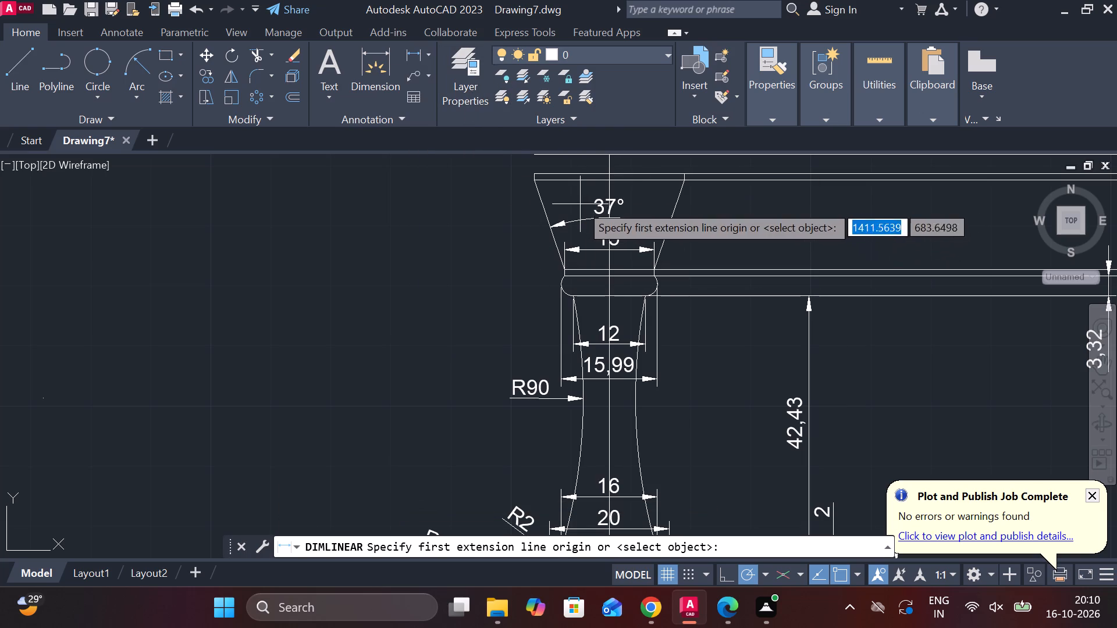
pyautogui.scroll(2, 539, 183)
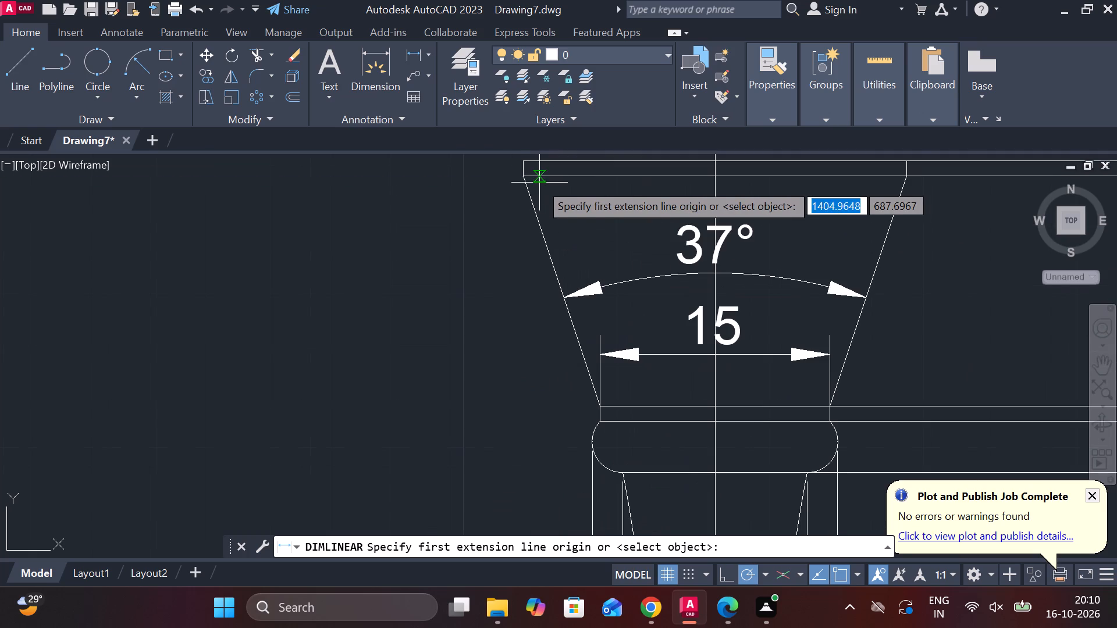
pyautogui.click(529, 181)
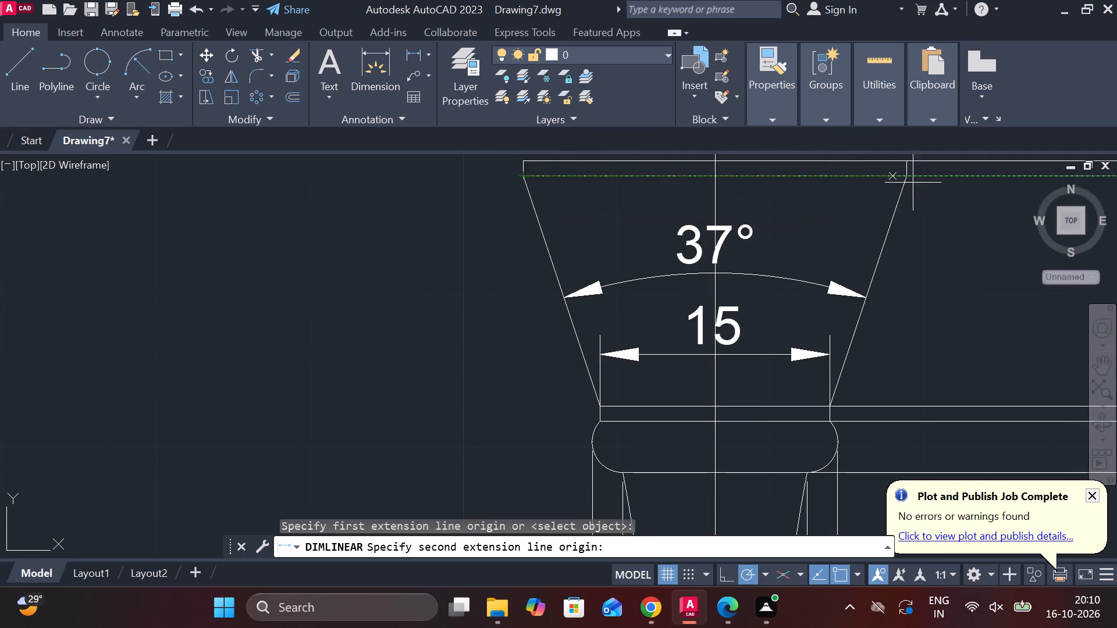
pyautogui.click(908, 179)
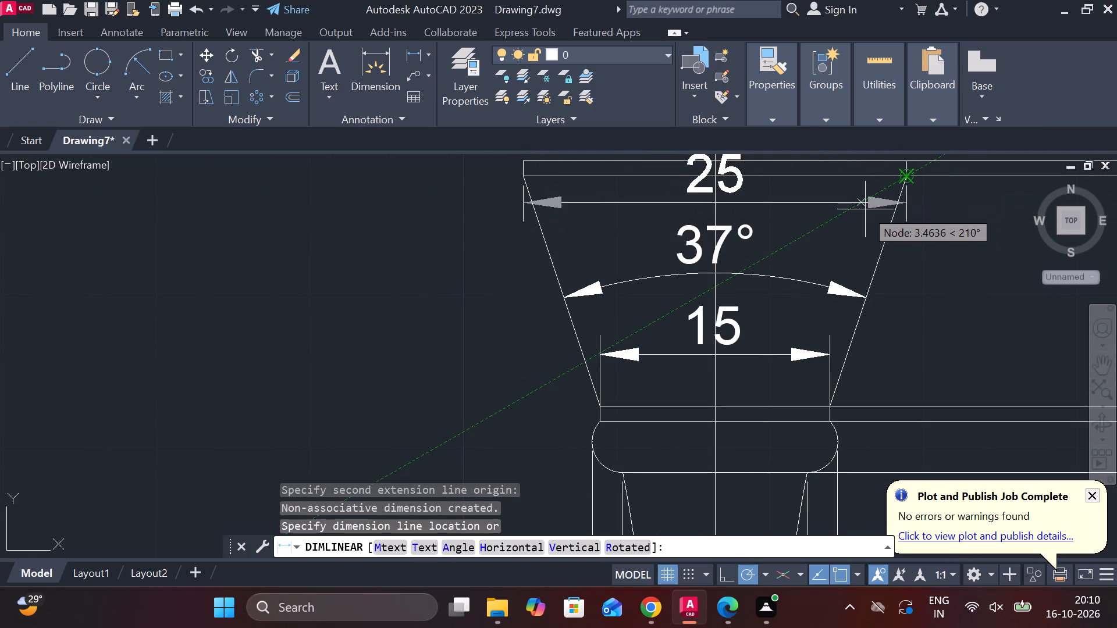
pyautogui.scroll(-1, 865, 209)
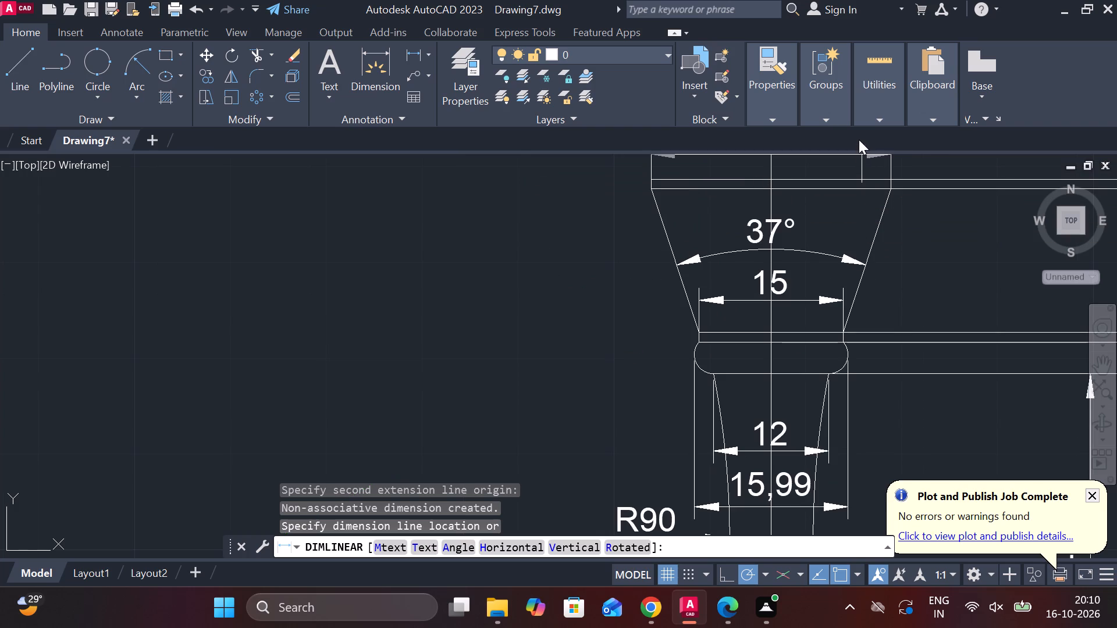
pyautogui.scroll(-2, 859, 162)
pyautogui.scroll(-2, 671, 244)
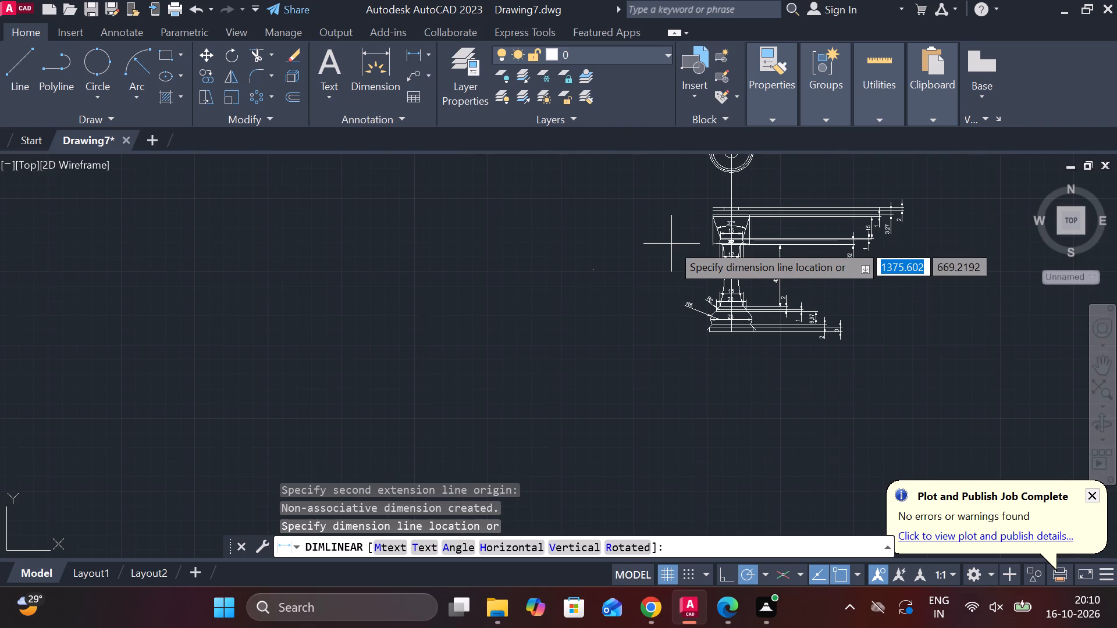
pyautogui.click(739, 188)
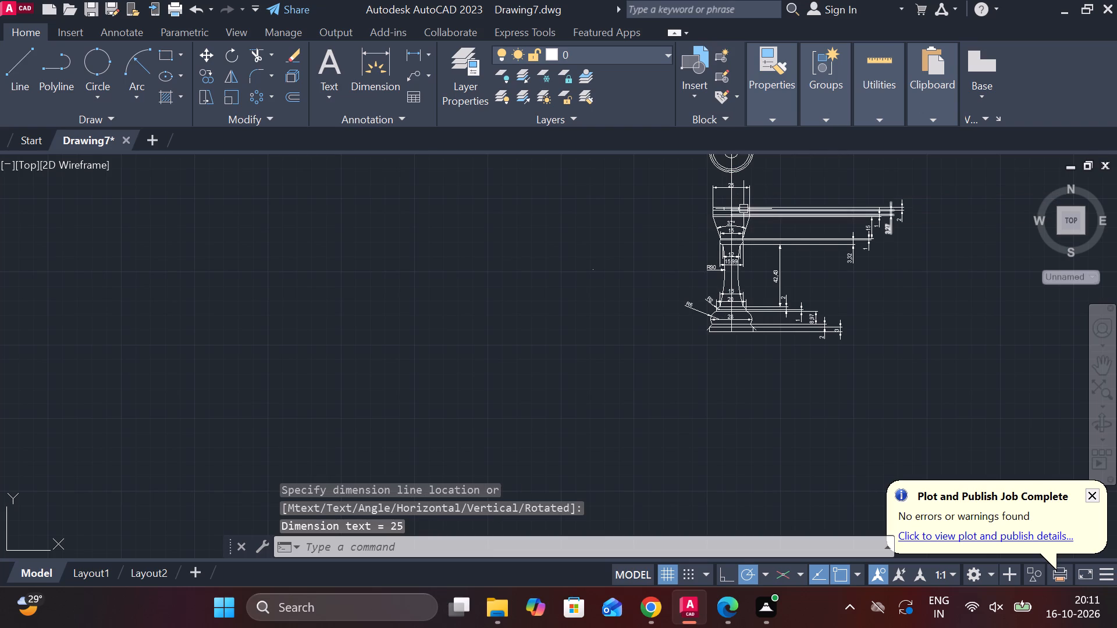
# Move the upper rounded ring's height dimension about 41 units closer to the piece, just outside the stem's height dimension.
pyautogui.scroll(2, 744, 209)
pyautogui.scroll(-1, 606, 230)
pyautogui.scroll(1, 693, 202)
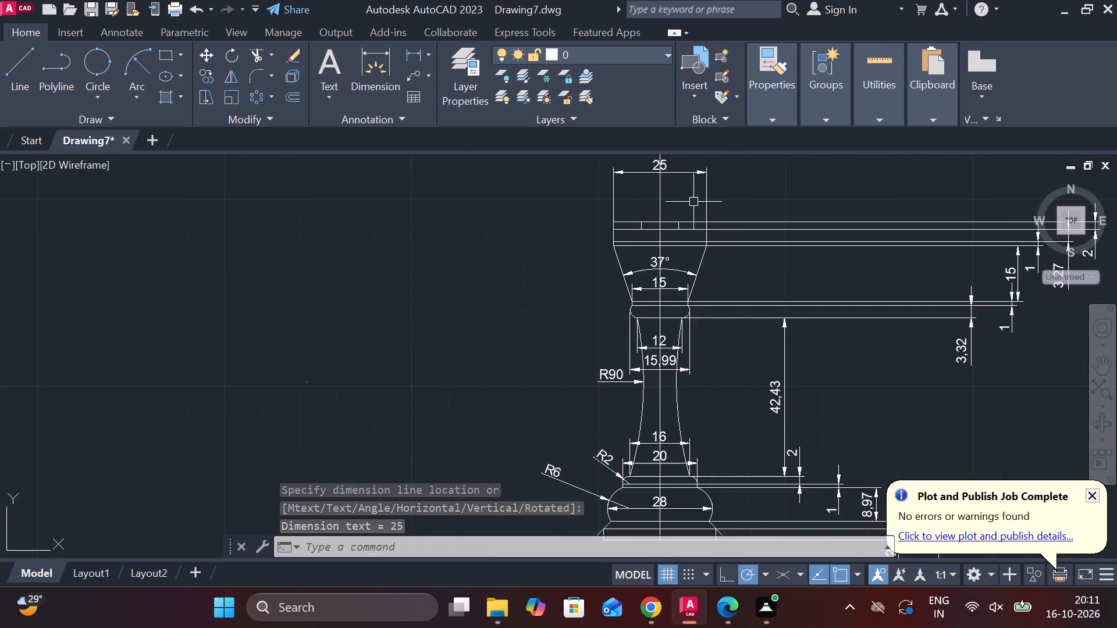
pyautogui.scroll(1, 693, 202)
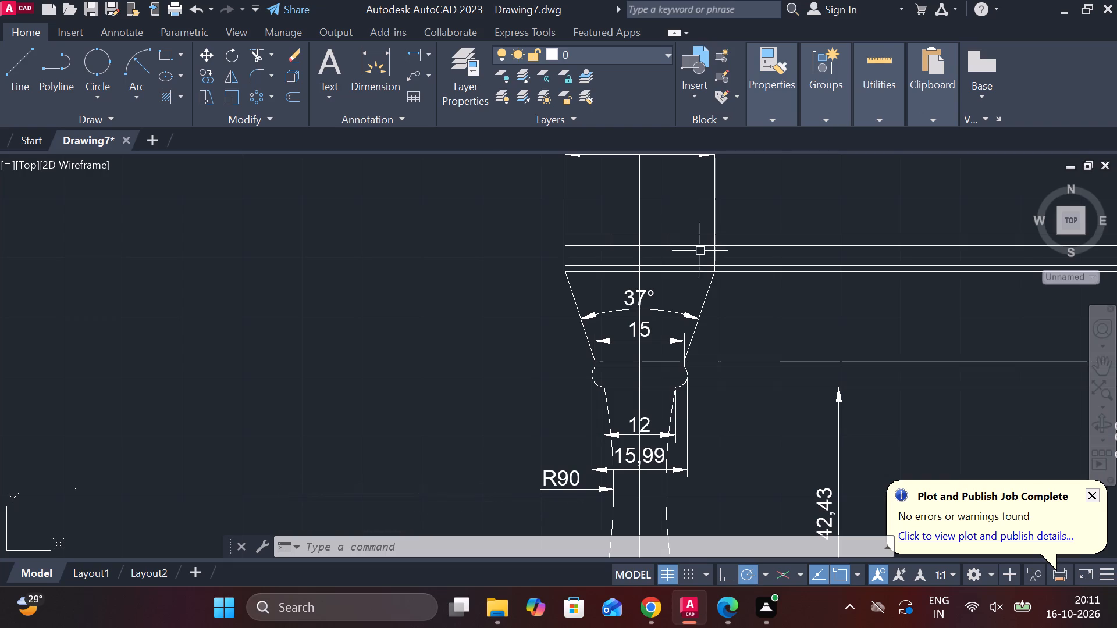
pyautogui.scroll(-4, 700, 248)
pyautogui.scroll(2, 700, 248)
pyautogui.scroll(-2, 775, 288)
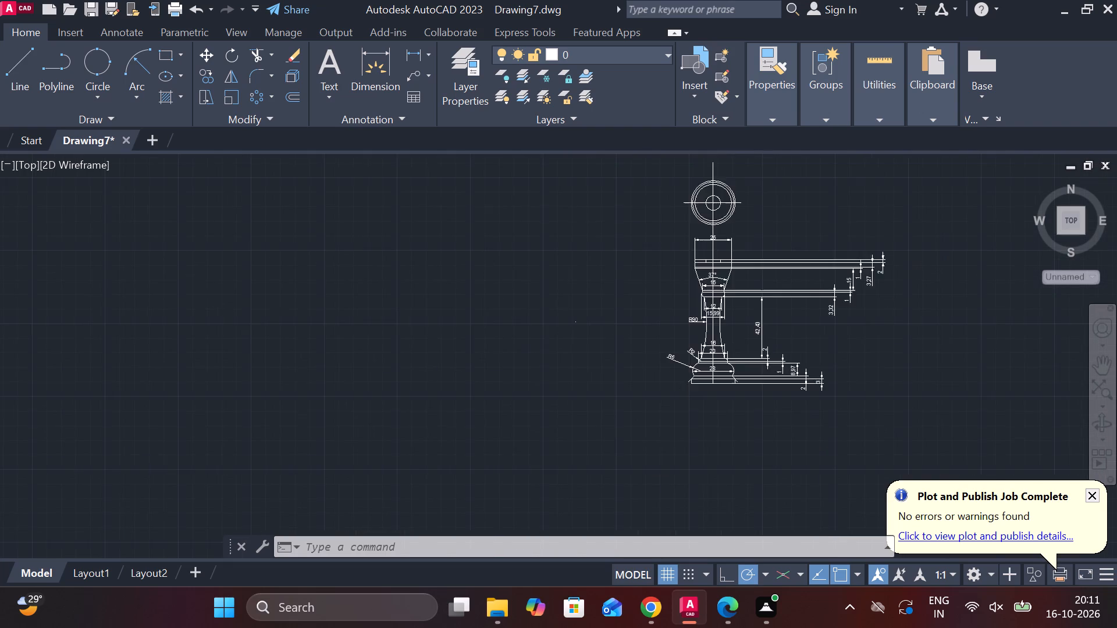
pyautogui.scroll(3, 895, 292)
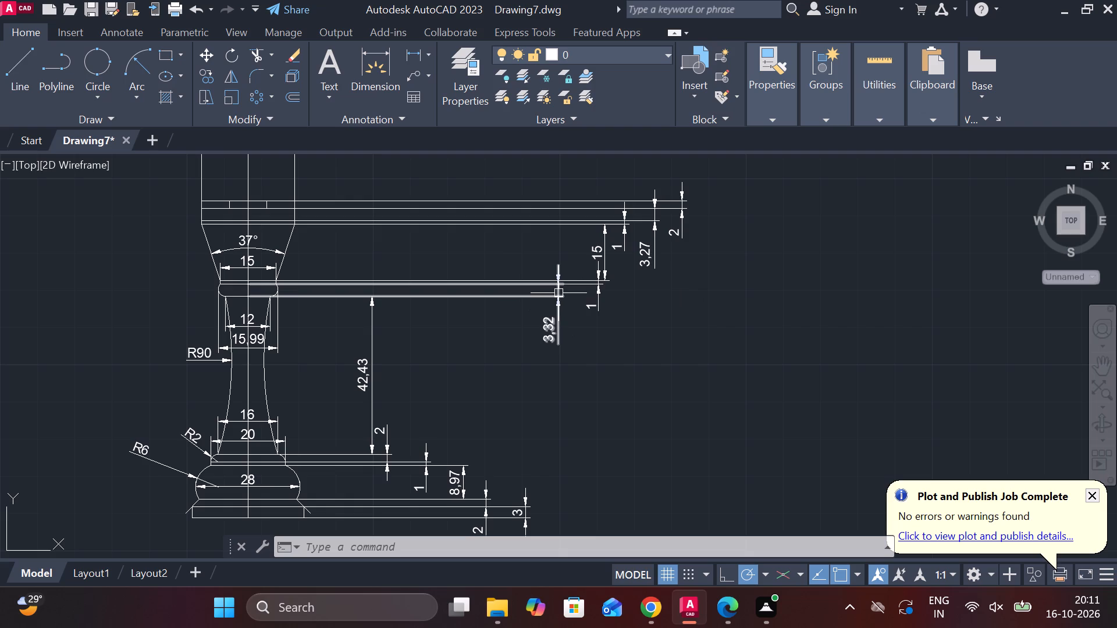
pyautogui.scroll(-1, 737, 266)
pyautogui.scroll(1, 738, 240)
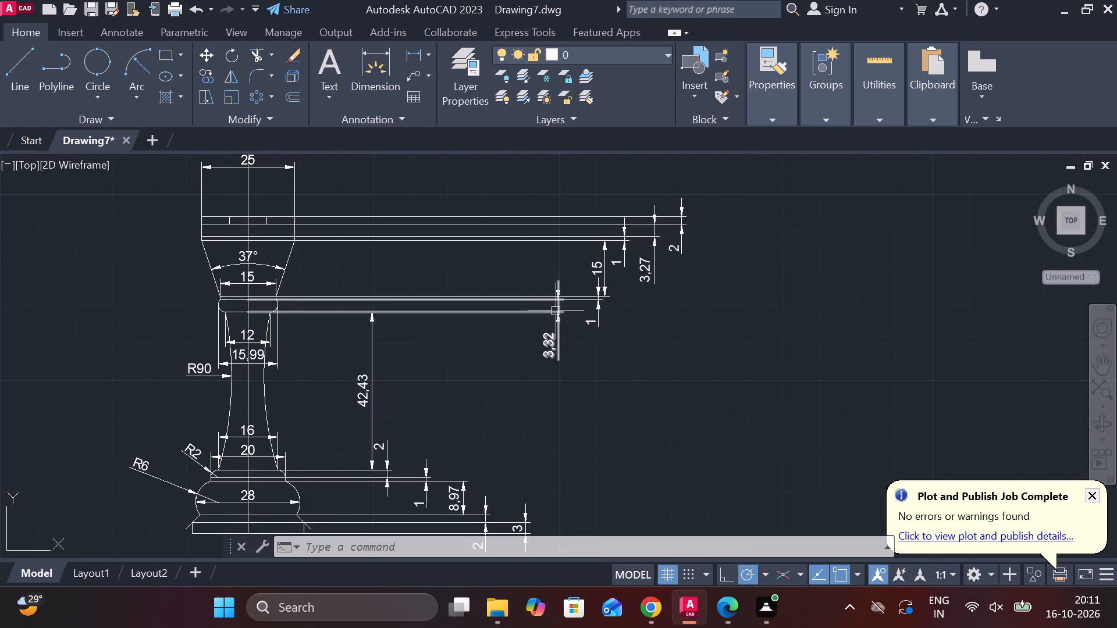
pyautogui.click(555, 311)
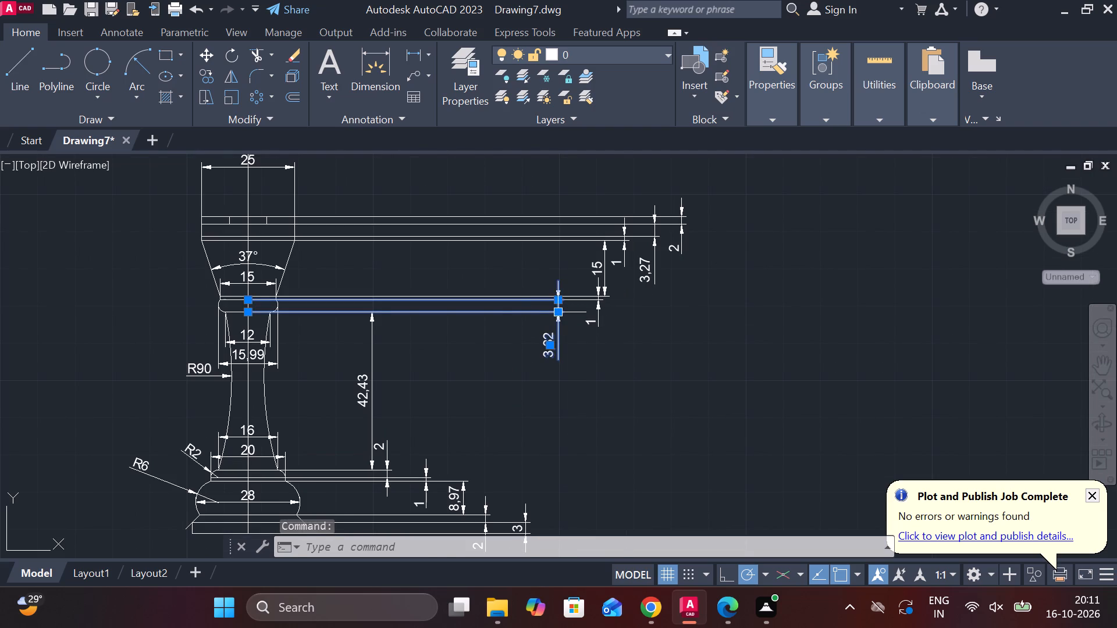
pyautogui.click(560, 316)
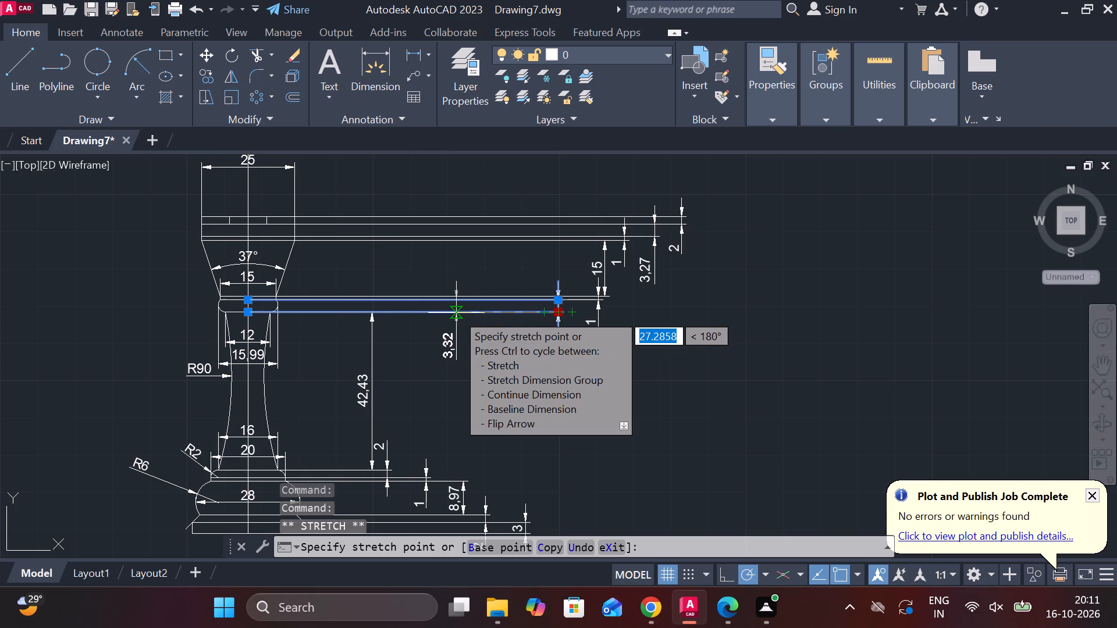
pyautogui.click(412, 313)
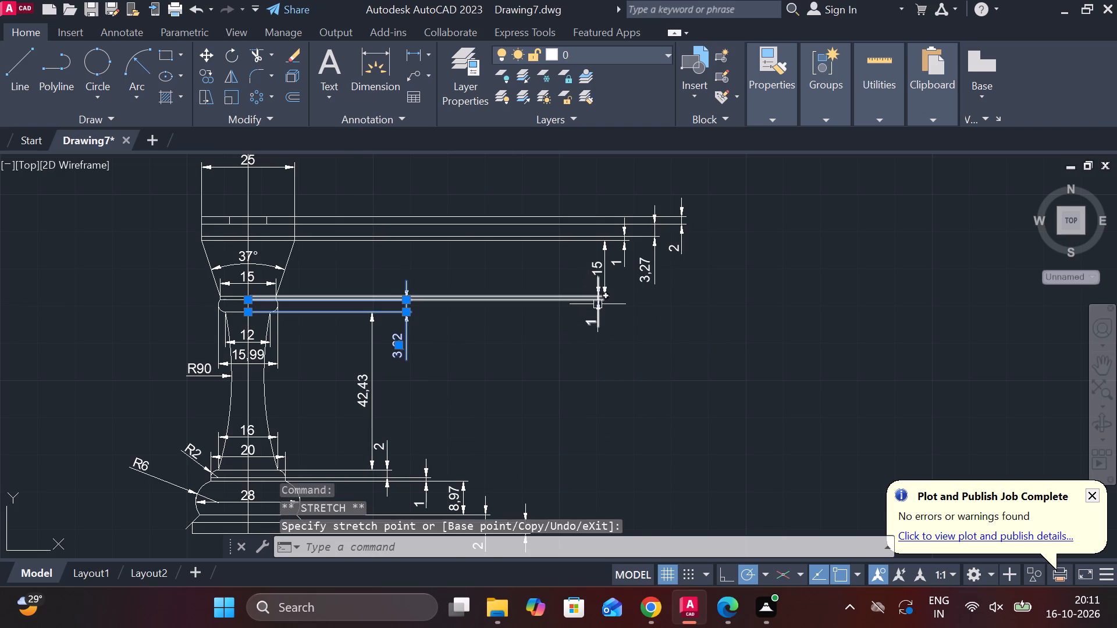
# Move the height dimensions of the thin band and the flared head closer to the piece, staggered outside the rounded ring's height dimension.
pyautogui.click(597, 304)
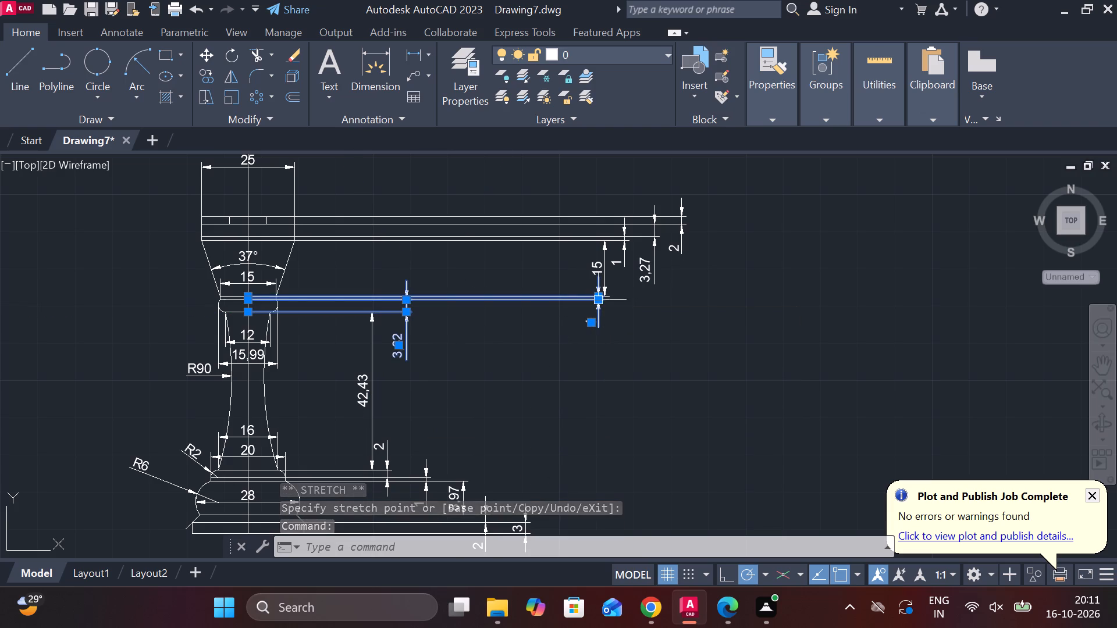
pyautogui.click(600, 300)
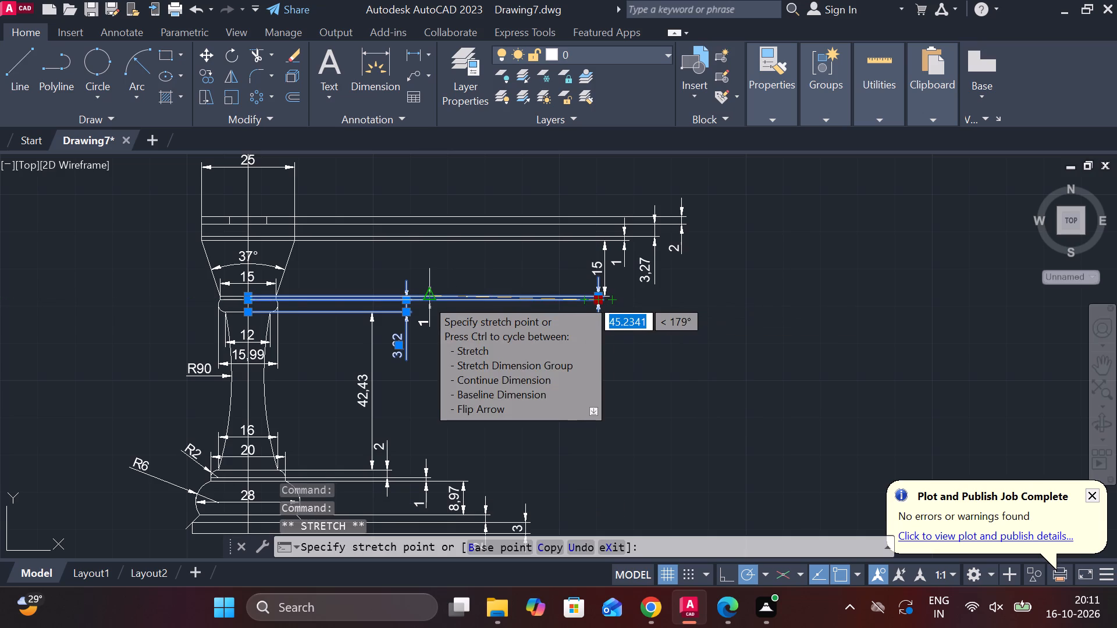
pyautogui.click(424, 298)
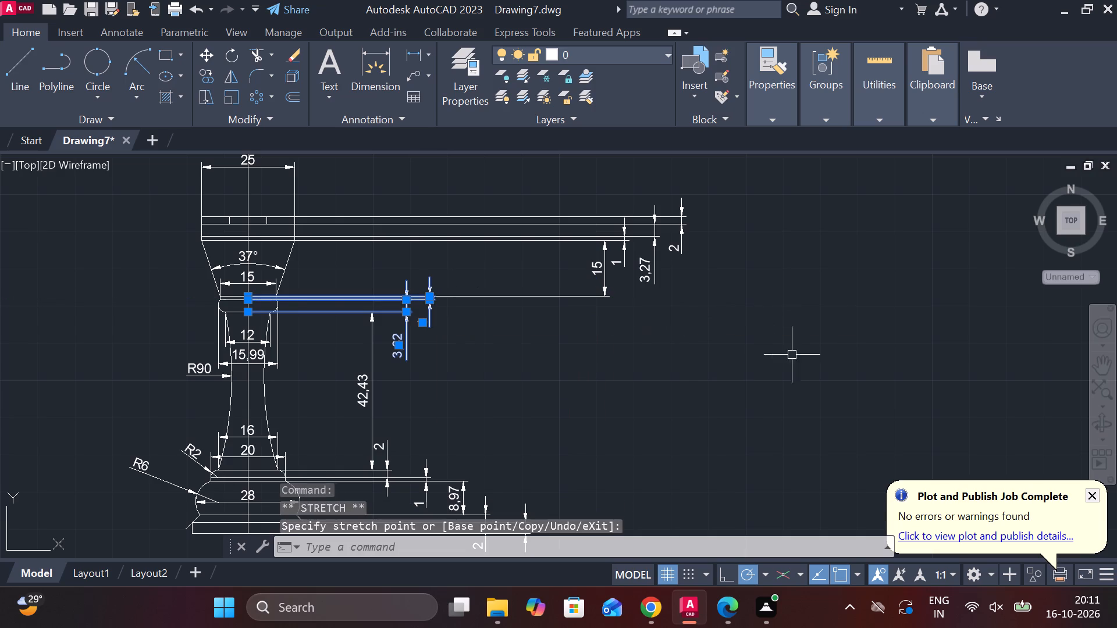
pyautogui.click(607, 272)
pyautogui.click(595, 267)
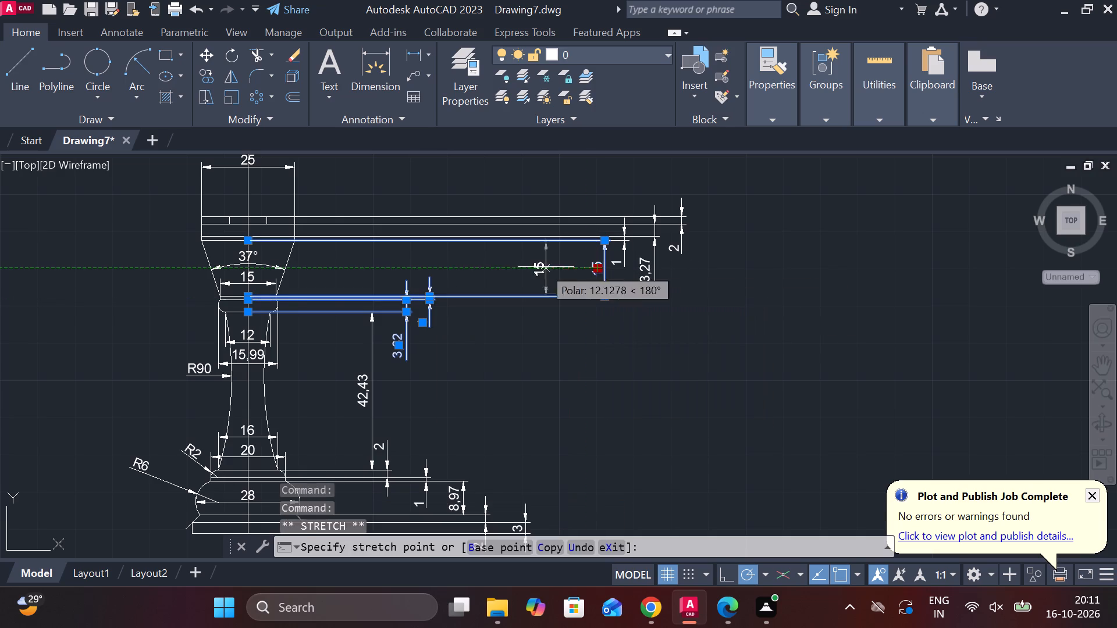
pyautogui.click(455, 274)
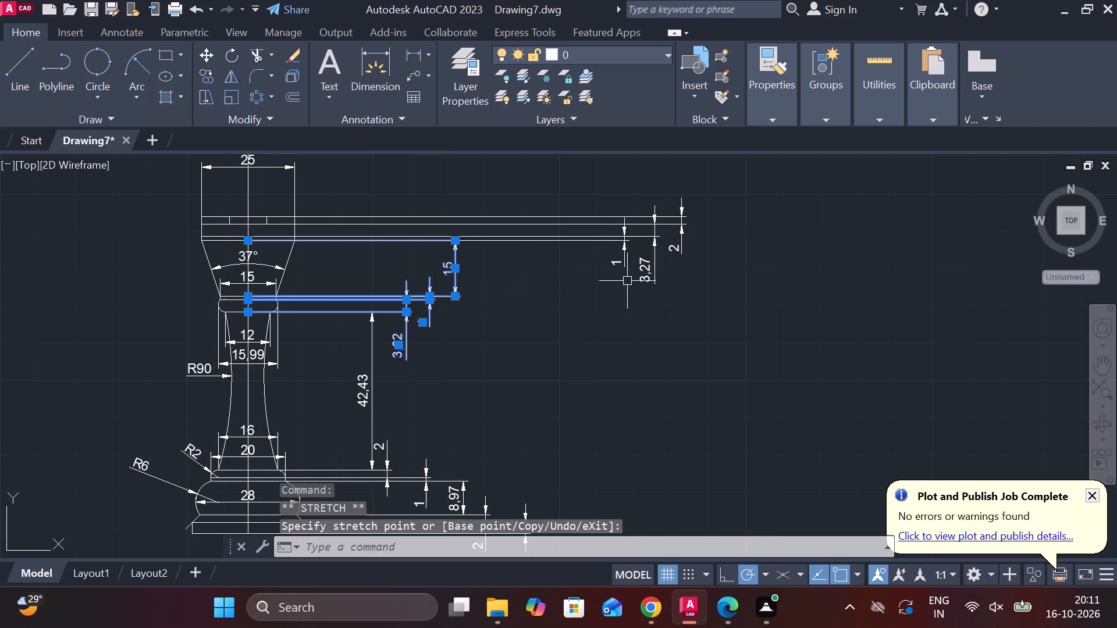
# Move the 1 and 3,27 height dimensions above the flared head closer to the piece, staggered just outside the flared head's height dimension.
pyautogui.click(622, 238)
pyautogui.click(624, 238)
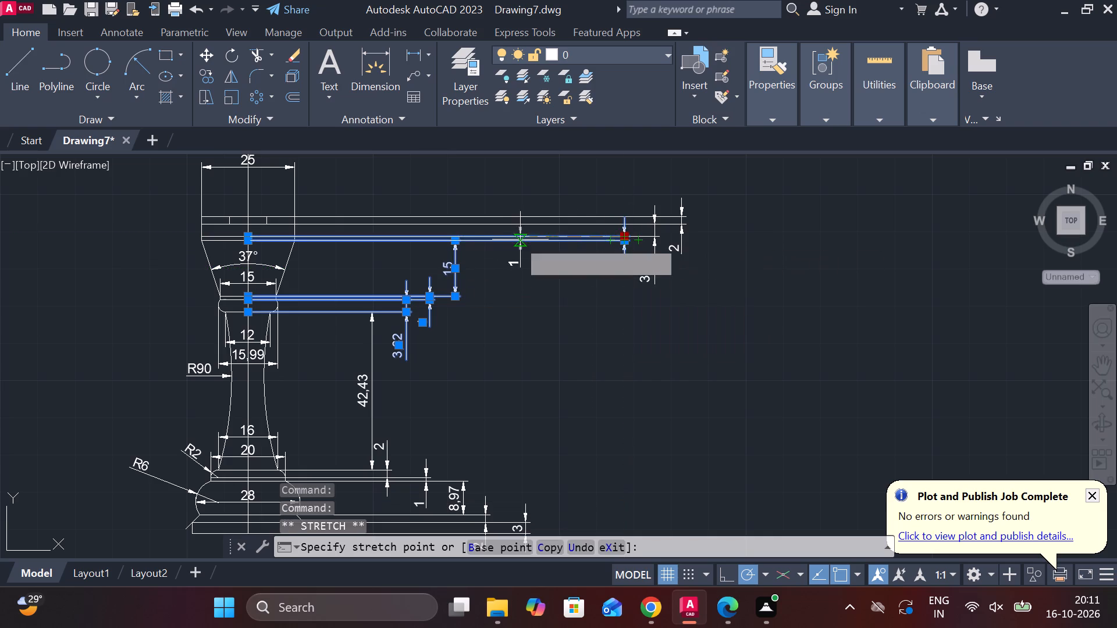
pyautogui.click(478, 238)
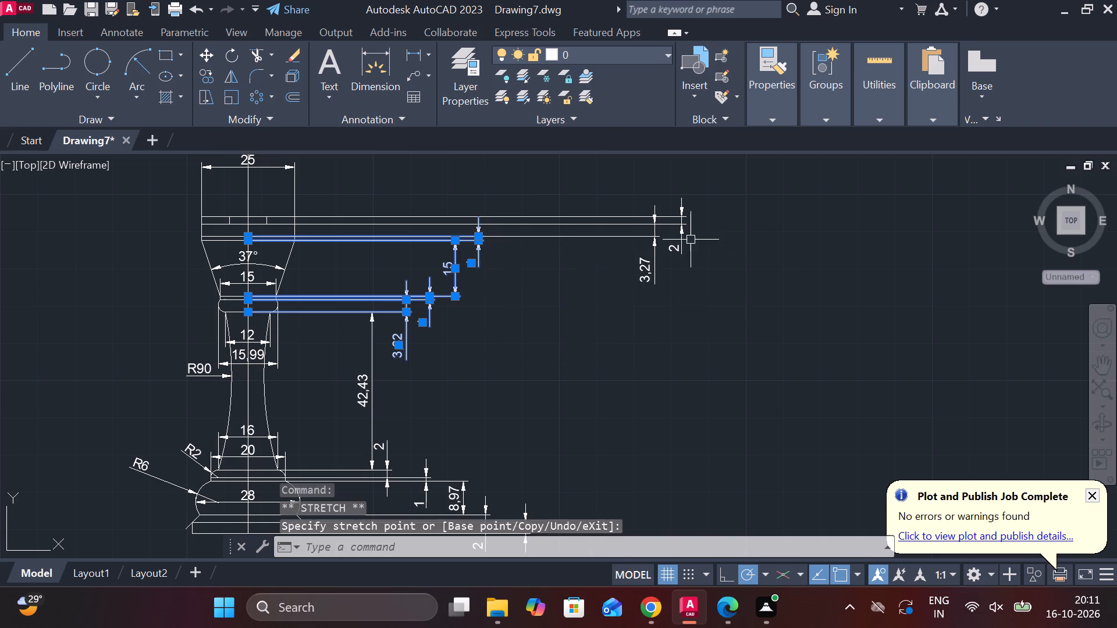
pyautogui.click(653, 238)
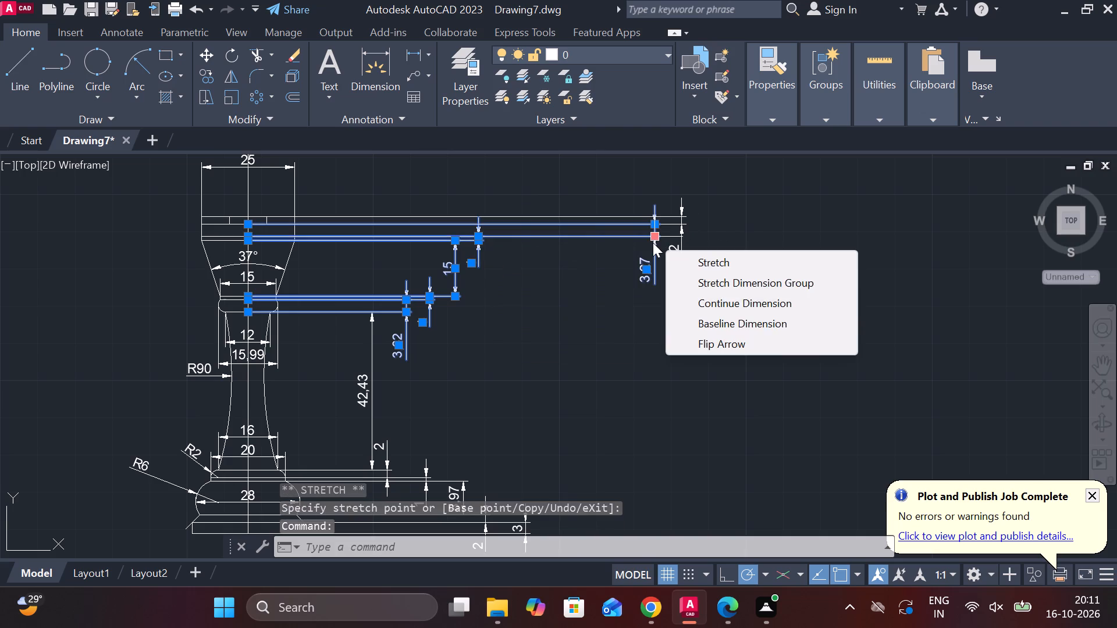
pyautogui.click(653, 239)
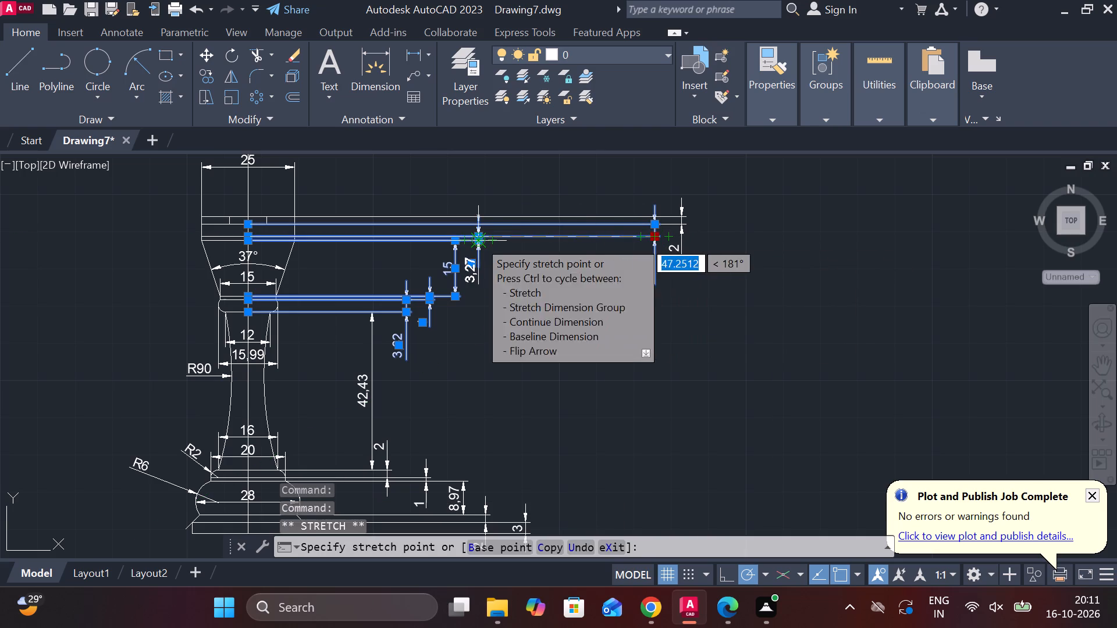
pyautogui.click(508, 240)
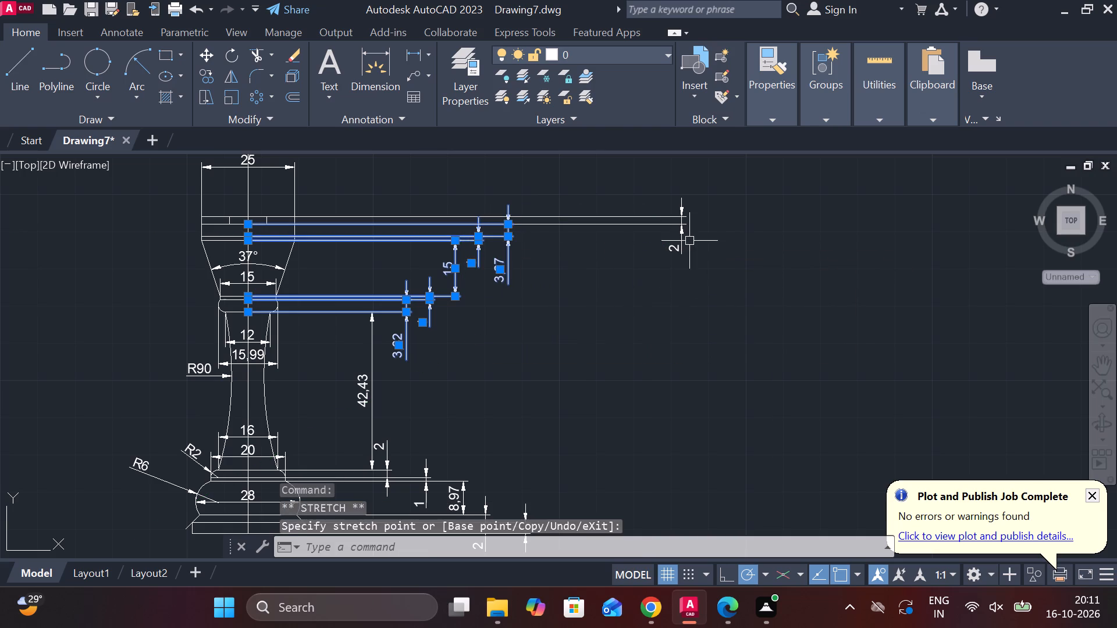
# Move the topmost layer's height dimension about 36 units closer to the piece, just outside the 3,27 dimension.
pyautogui.click(680, 235)
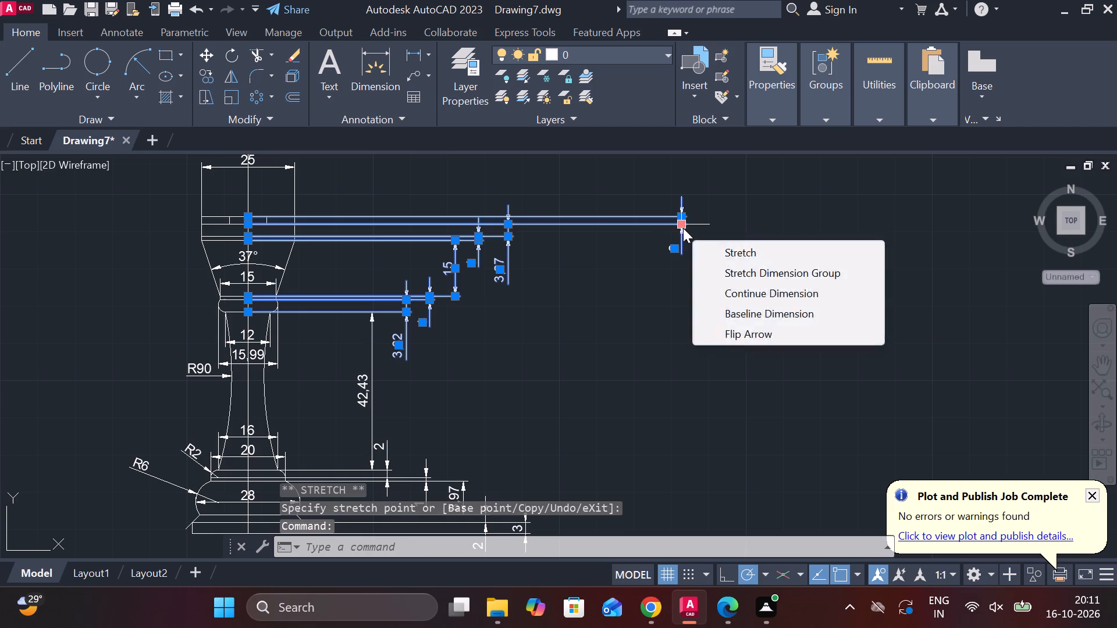
pyautogui.click(683, 228)
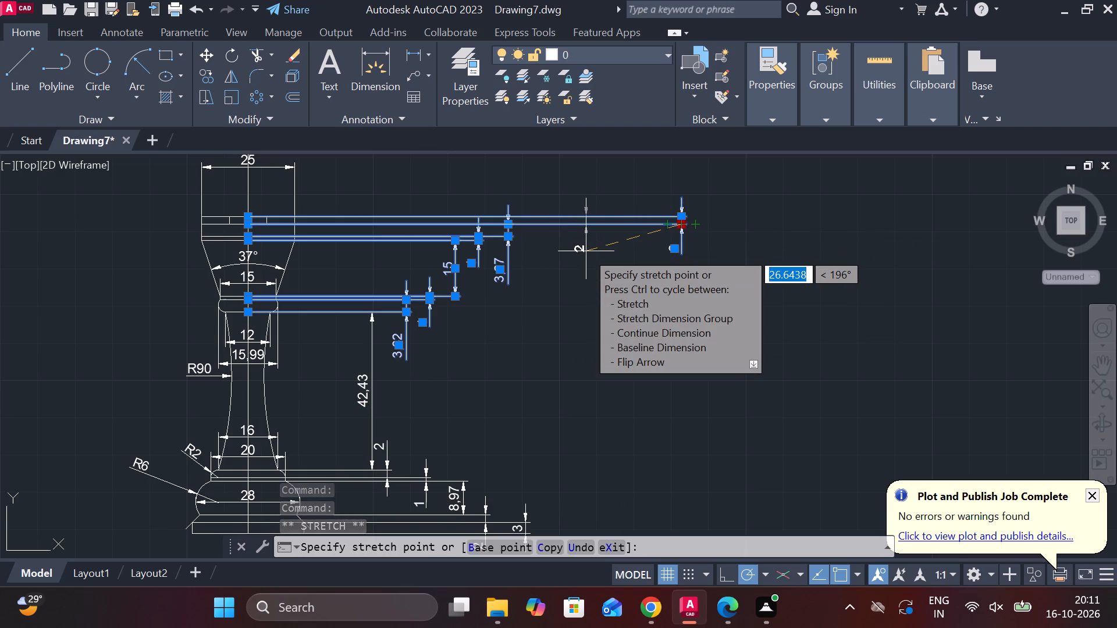
pyautogui.press('Escape')
pyautogui.click(684, 223)
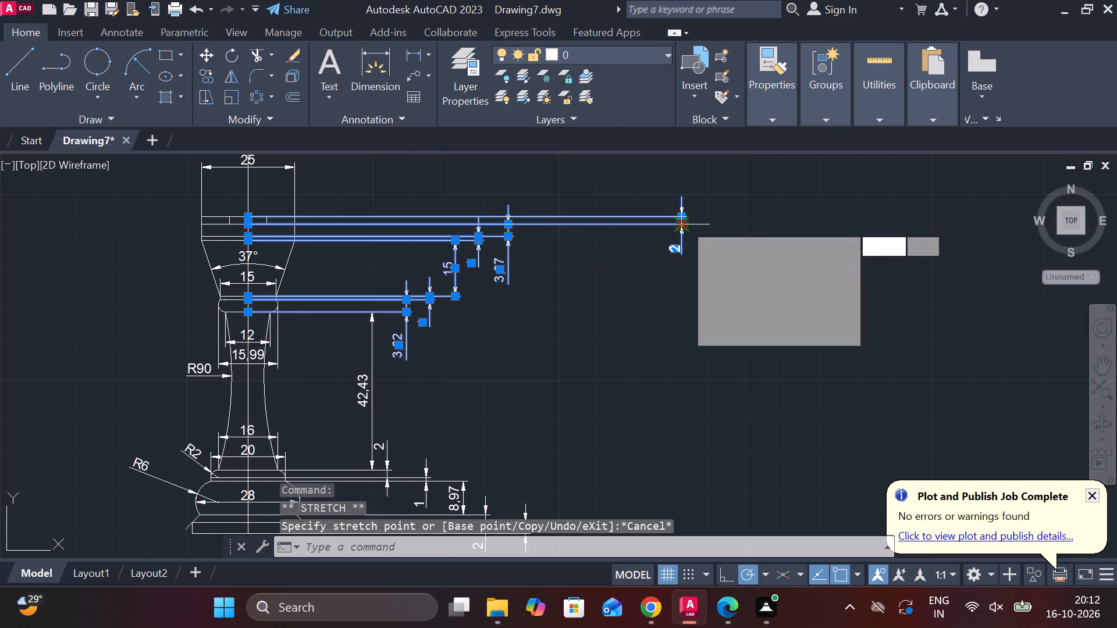
pyautogui.click(547, 226)
pyautogui.scroll(-2, 784, 217)
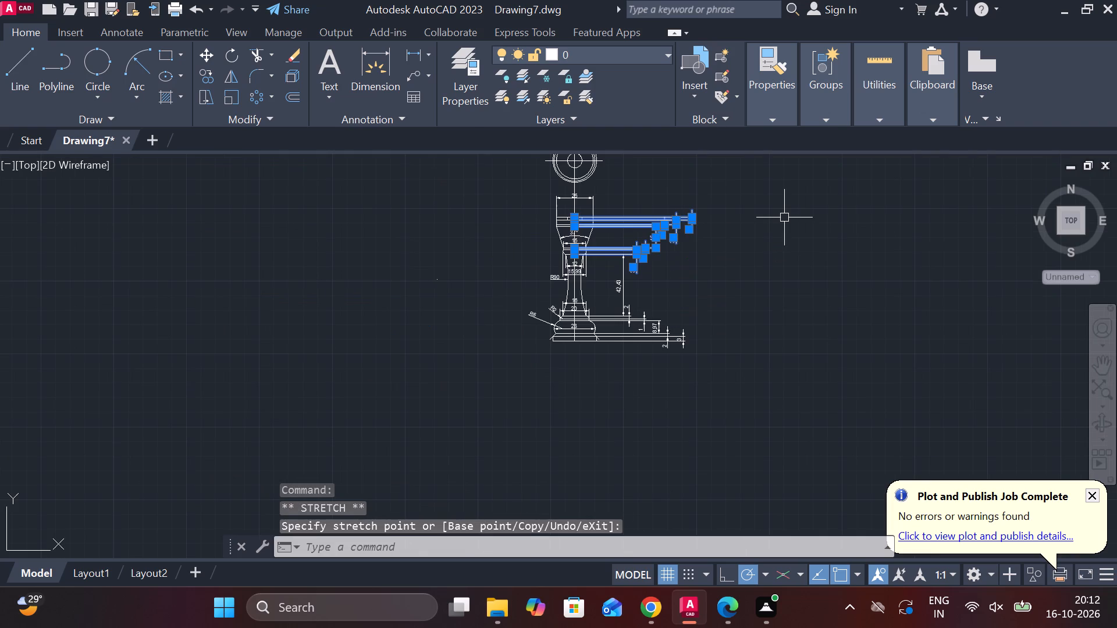
pyautogui.scroll(2, 770, 214)
pyautogui.press('Escape')
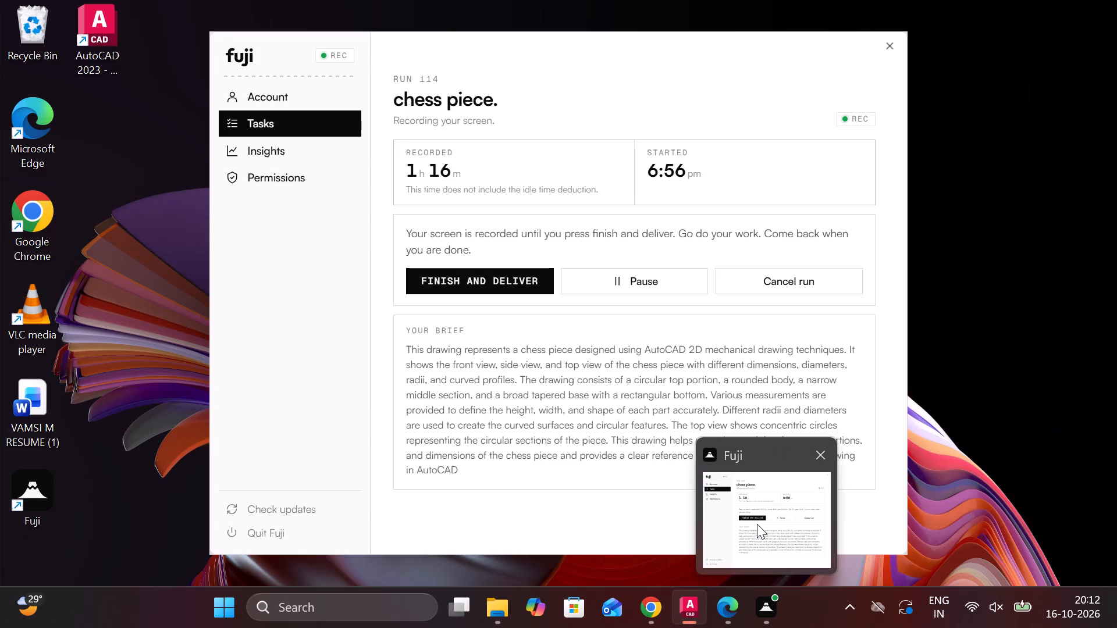
# Erase the two slanted lines at the base that run past the upper corners of the bottom rectangle.
pyautogui.moveTo(486, 381); pyautogui.dragTo(609, 286, button='middle')
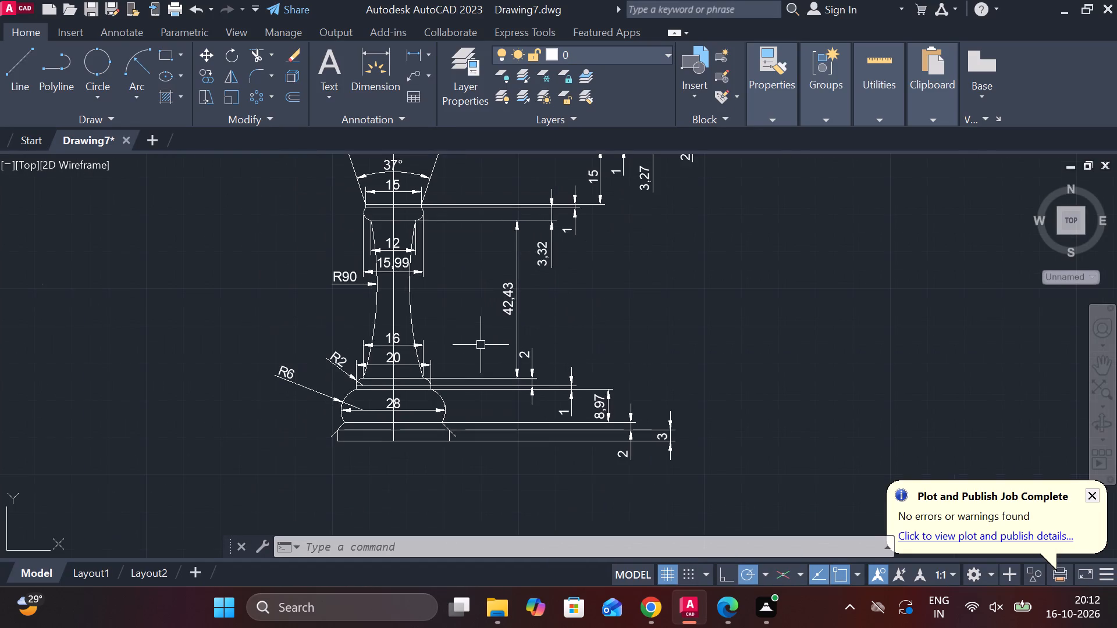
pyautogui.scroll(1, 458, 344)
pyautogui.moveTo(457, 345); pyautogui.dragTo(609, 396, button='middle')
pyautogui.moveTo(601, 366); pyautogui.dragTo(628, 272, button='middle')
pyautogui.scroll(2, 374, 464)
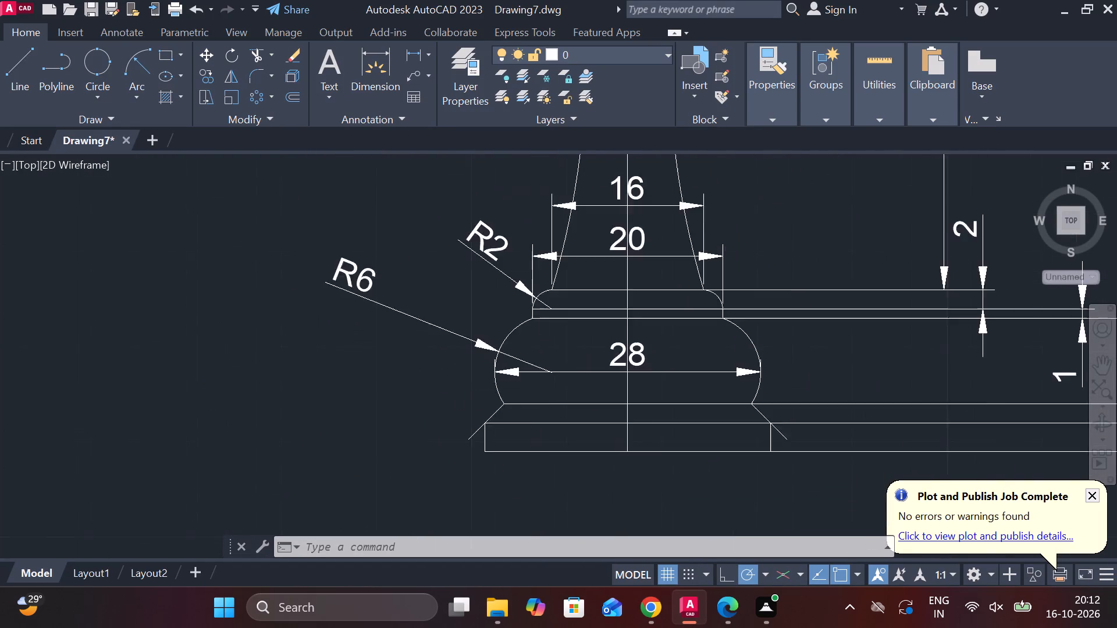
pyautogui.middleClick(372, 464)
pyautogui.scroll(3, 559, 398)
pyautogui.scroll(5, 495, 399)
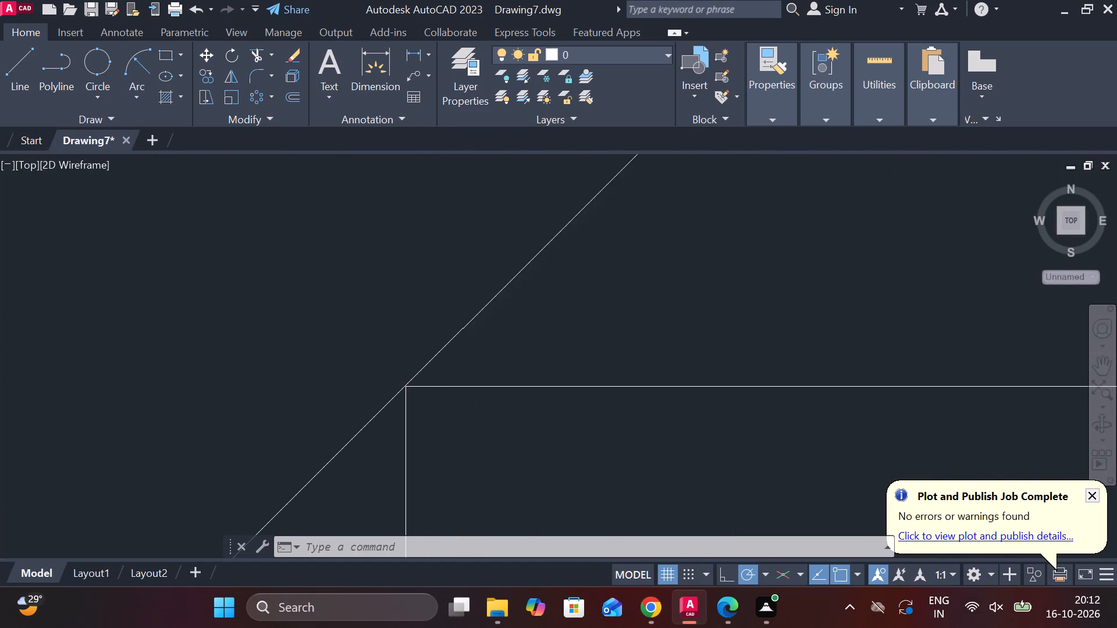
pyautogui.scroll(3, 374, 391)
pyautogui.scroll(-8, 374, 383)
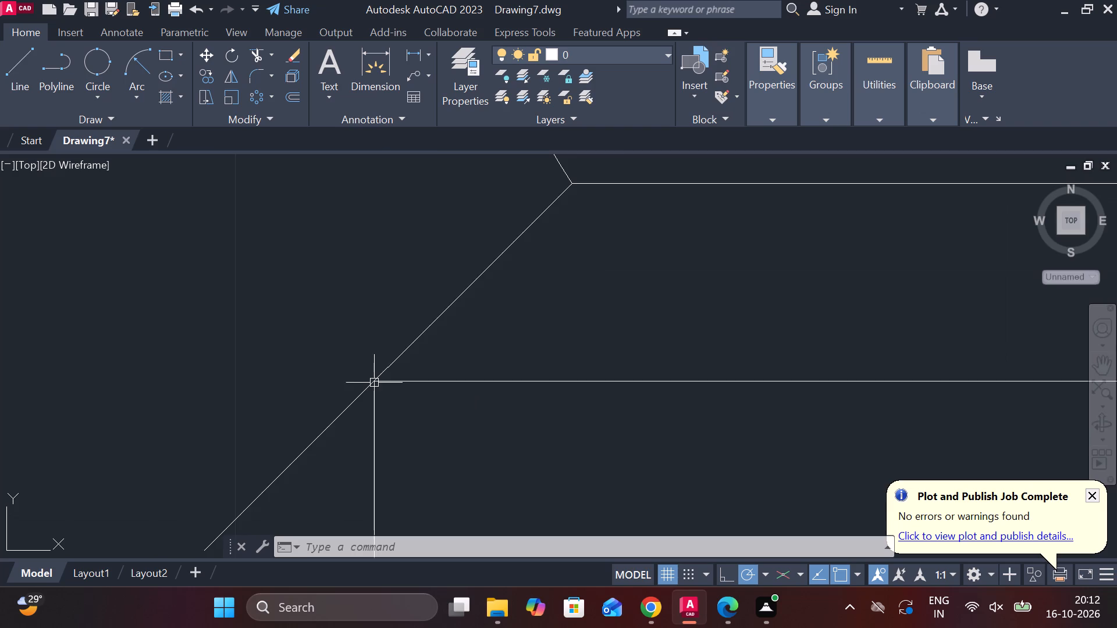
pyautogui.scroll(-2, 374, 383)
pyautogui.doubleClick(391, 354)
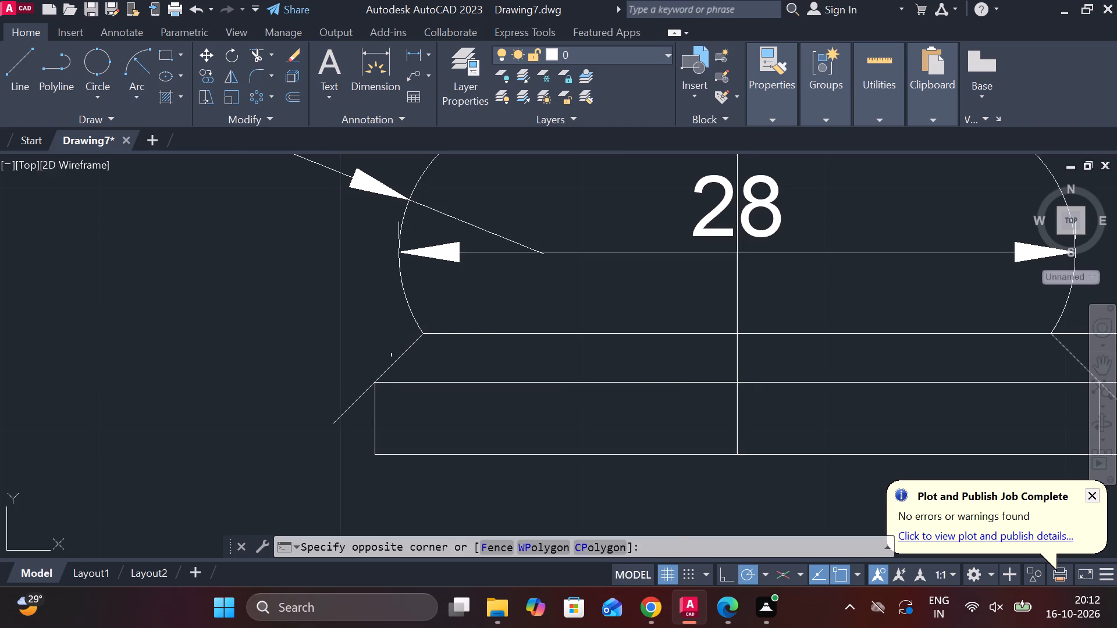
pyautogui.click(394, 356)
pyautogui.moveTo(395, 359); pyautogui.dragTo(6, 313, button='middle')
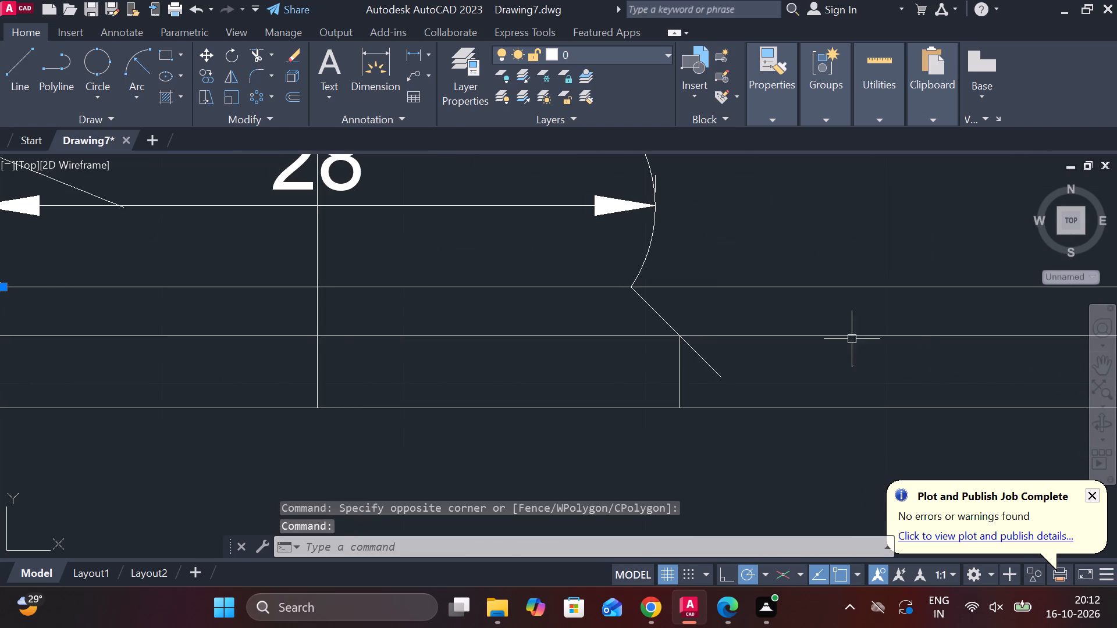
pyautogui.click(667, 314)
pyautogui.click(667, 320)
pyautogui.click(664, 311)
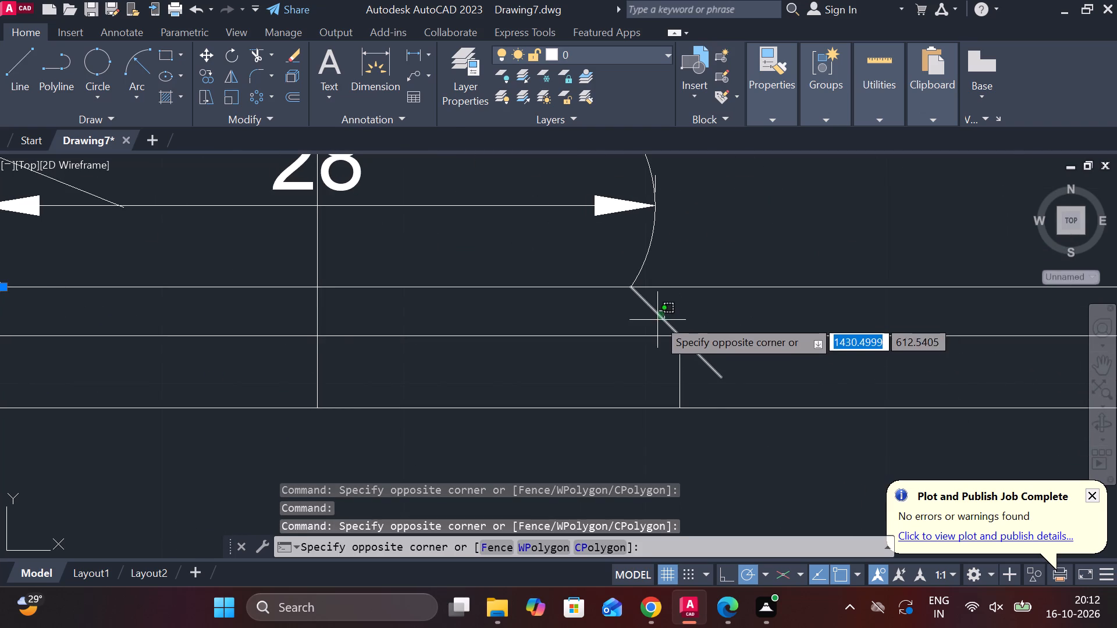
pyautogui.click(657, 315)
pyautogui.write('E')
pyautogui.press('space')
# With polar tracking at 45°, draw a slanted line from the bottom rectangle's upper-left corner through the rounded section's lower-left end.
pyautogui.scroll(-2, 716, 380)
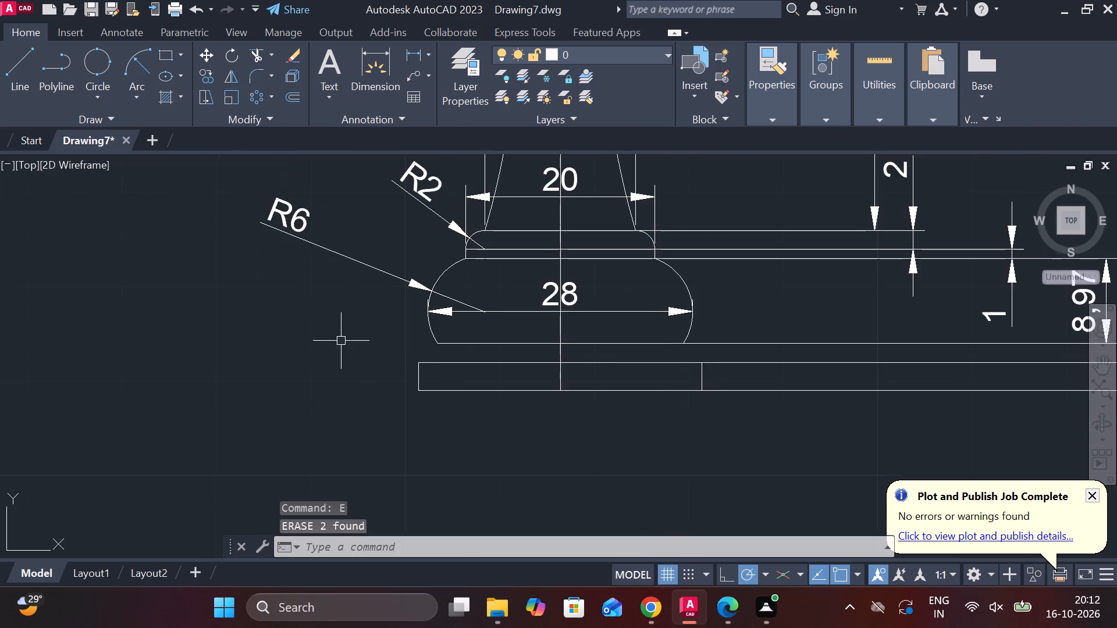
pyautogui.moveTo(339, 340); pyautogui.dragTo(431, 374, button='middle')
pyautogui.scroll(1, 485, 395)
pyautogui.press('l')
pyautogui.press('Return')
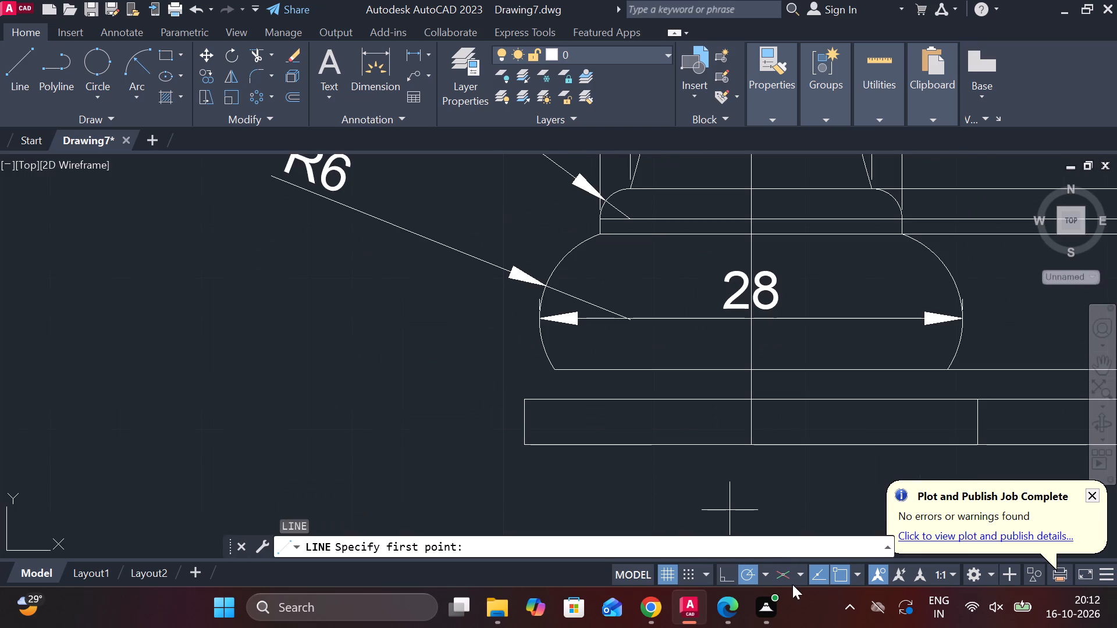
pyautogui.click(759, 572)
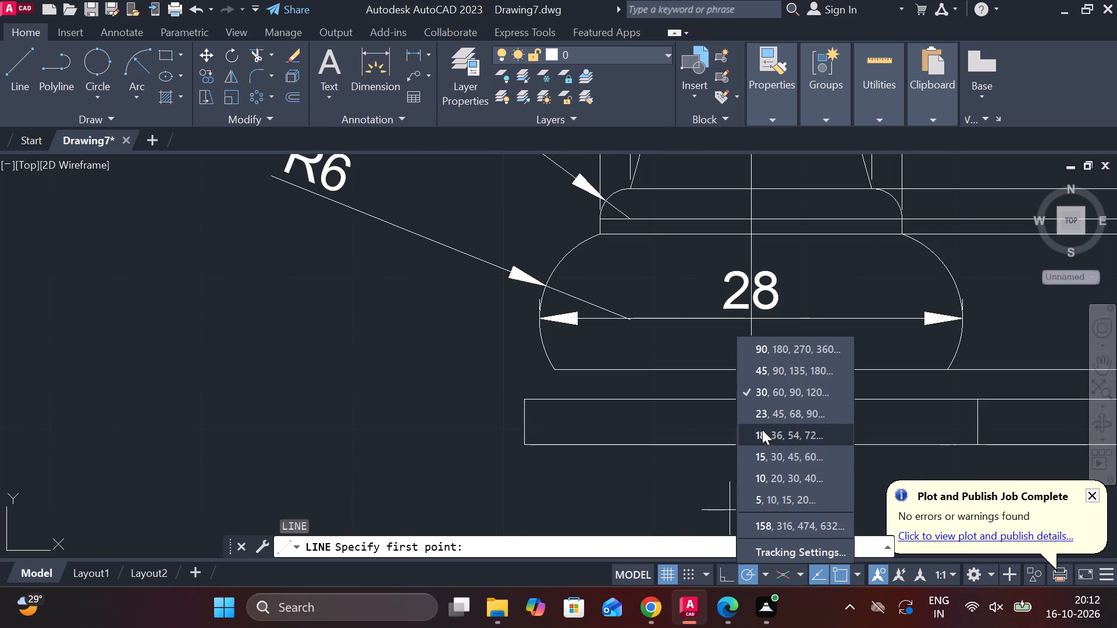
pyautogui.click(757, 376)
pyautogui.scroll(3, 588, 365)
pyautogui.press('l')
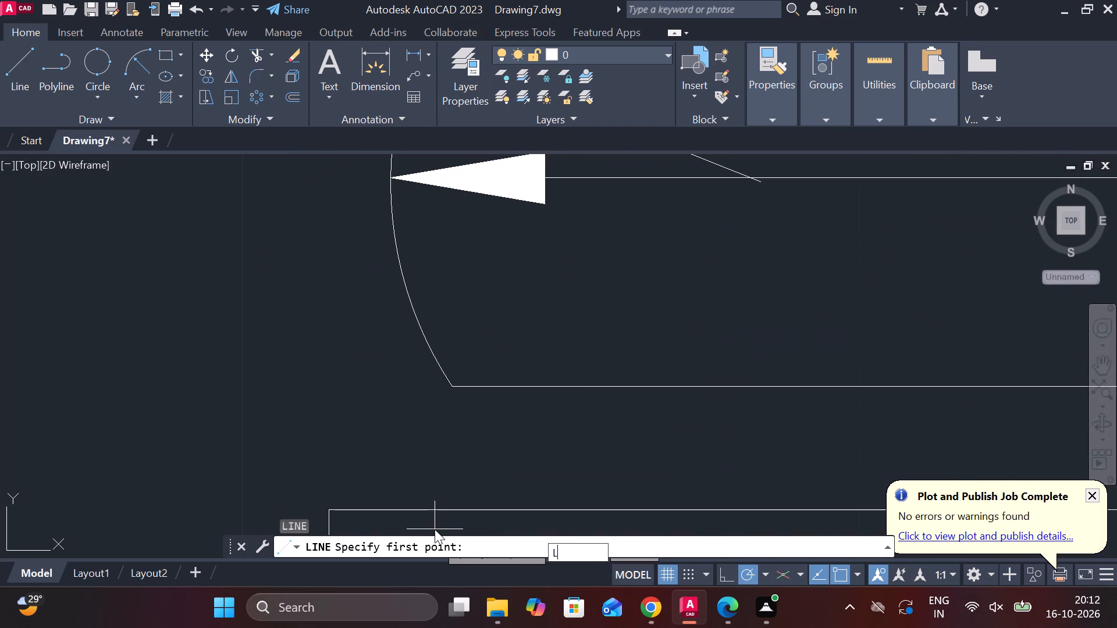
pyautogui.press('Return')
pyautogui.press('Escape')
pyautogui.scroll(-1, 481, 471)
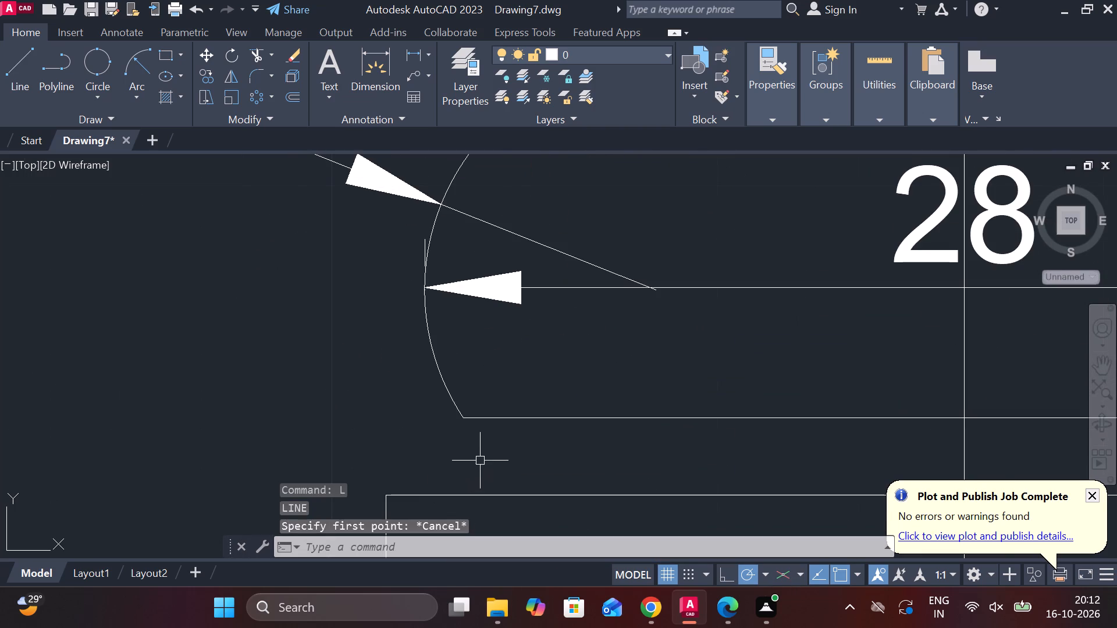
pyautogui.press('l')
pyautogui.press('Return')
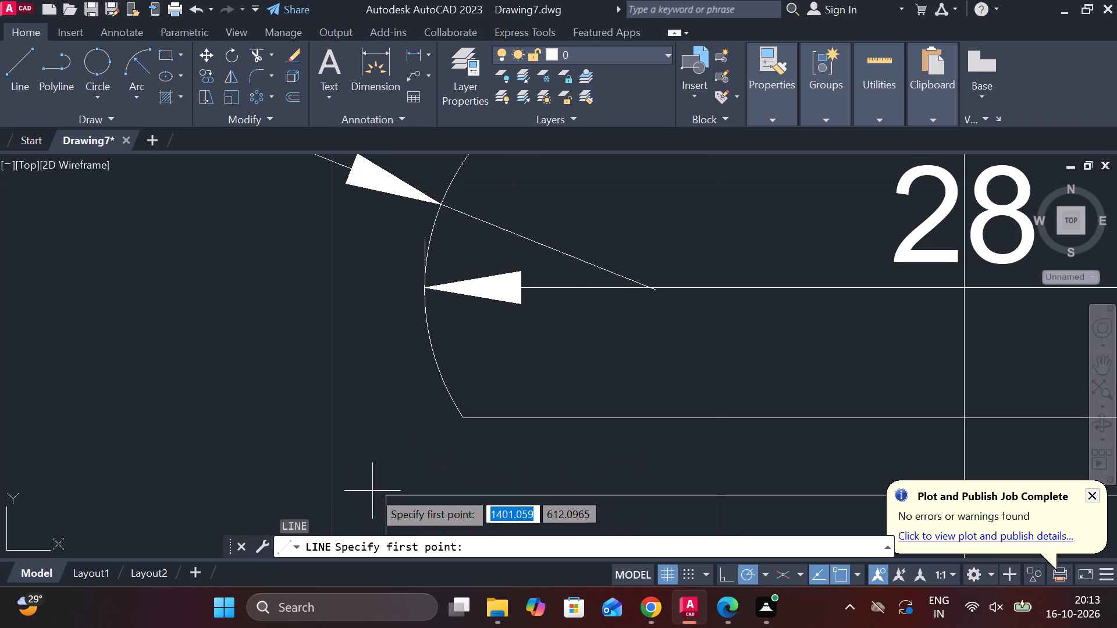
pyautogui.click(379, 493)
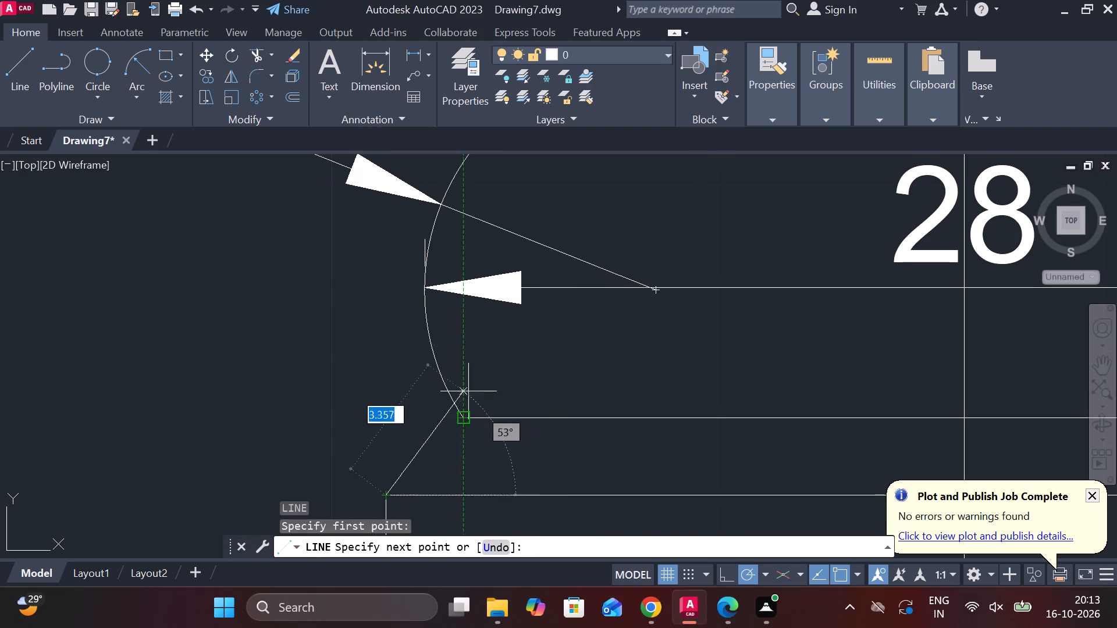
pyautogui.click(508, 361)
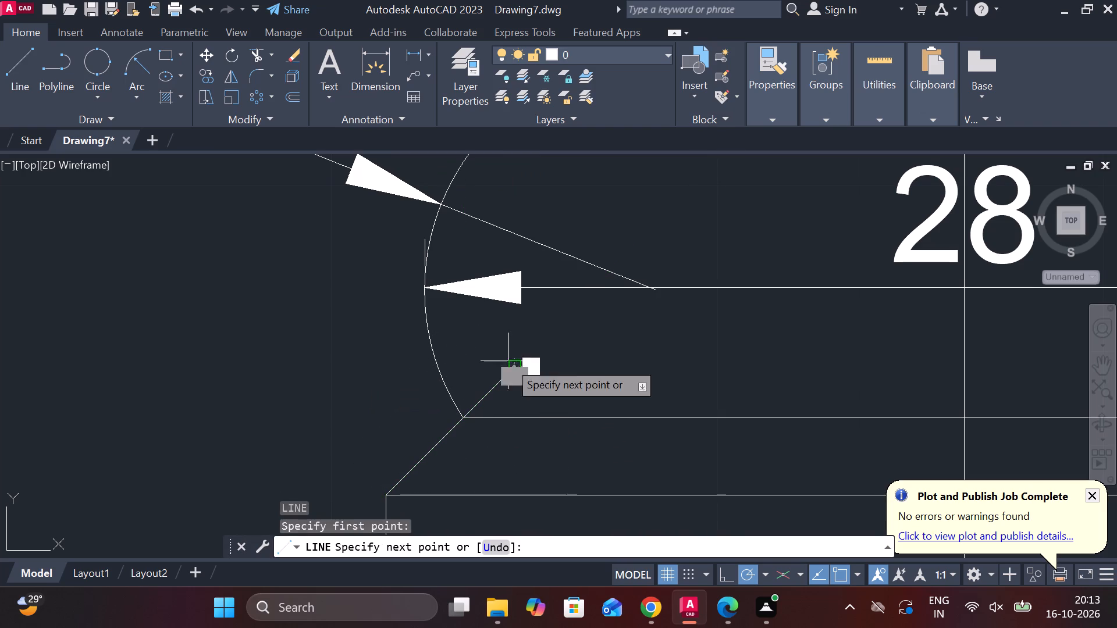
pyautogui.press('Escape')
# Trim the part of the new slanted line that extends inside the rounded section above its bottom edge.
pyautogui.write('TR')
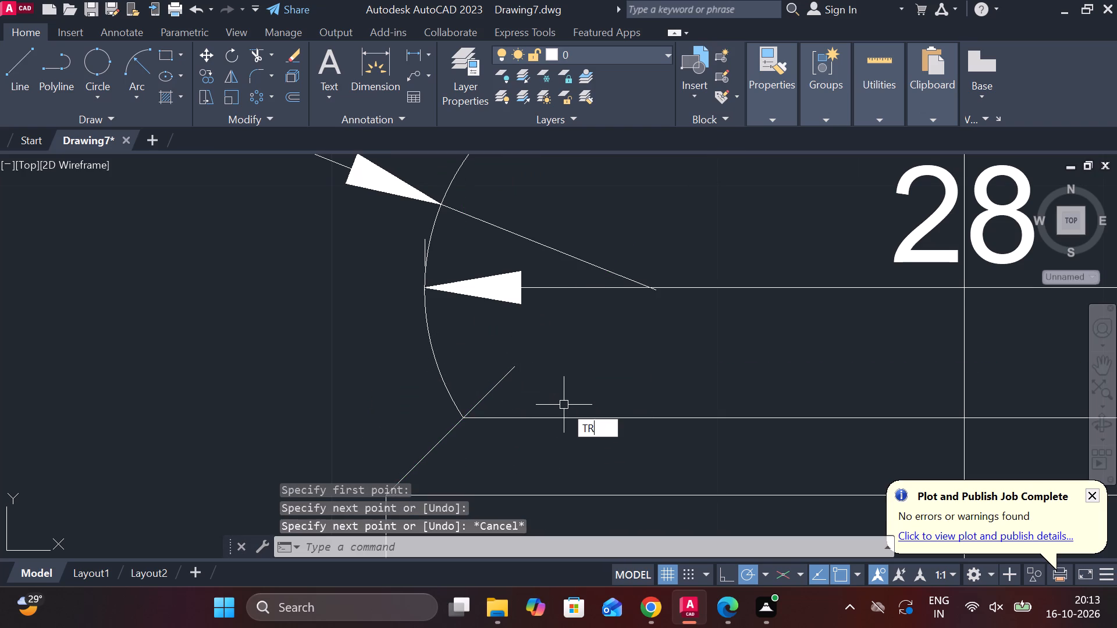
pyautogui.press('space')
pyautogui.click(484, 397)
pyautogui.scroll(-1, 508, 422)
pyautogui.moveTo(512, 423); pyautogui.dragTo(396, 400, button='middle')
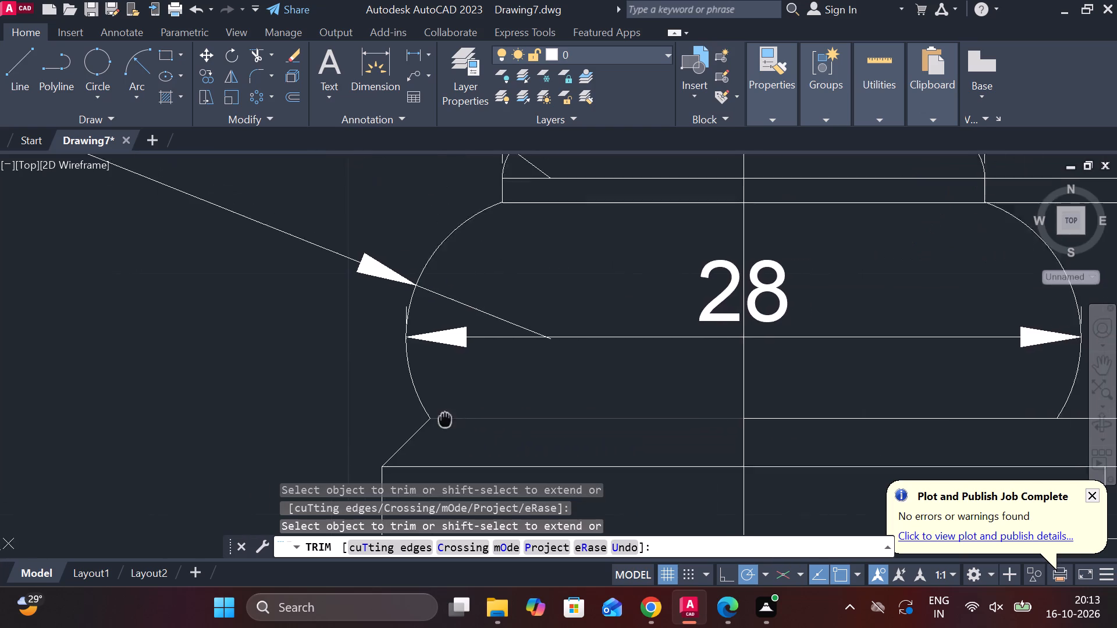
pyautogui.moveTo(396, 400); pyautogui.dragTo(348, 379, button='middle')
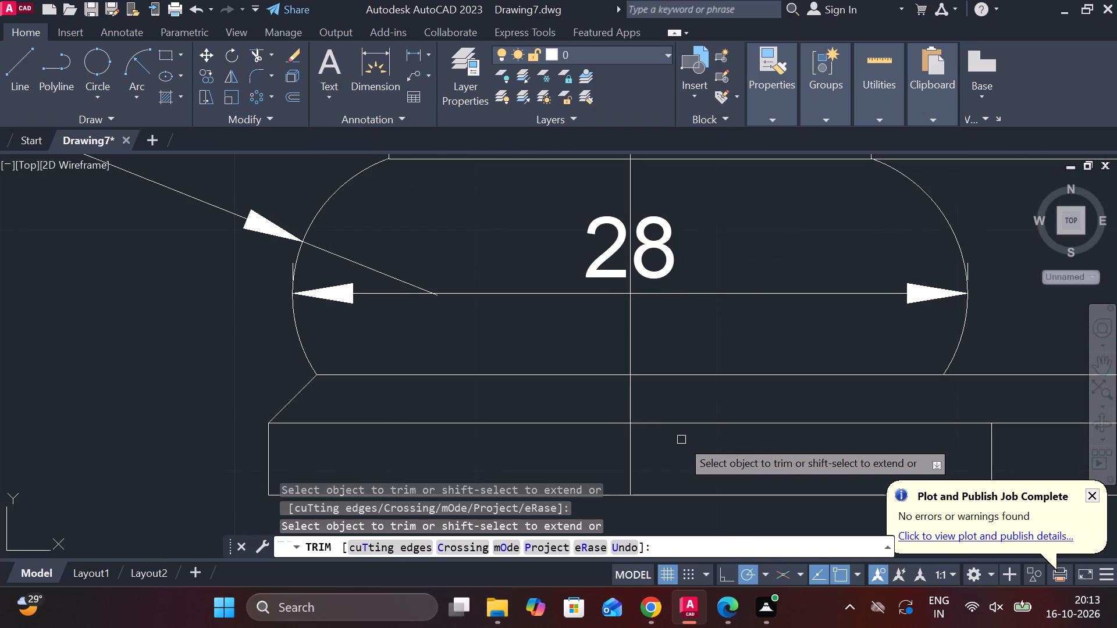
pyautogui.moveTo(685, 397); pyautogui.dragTo(480, 383, button='middle')
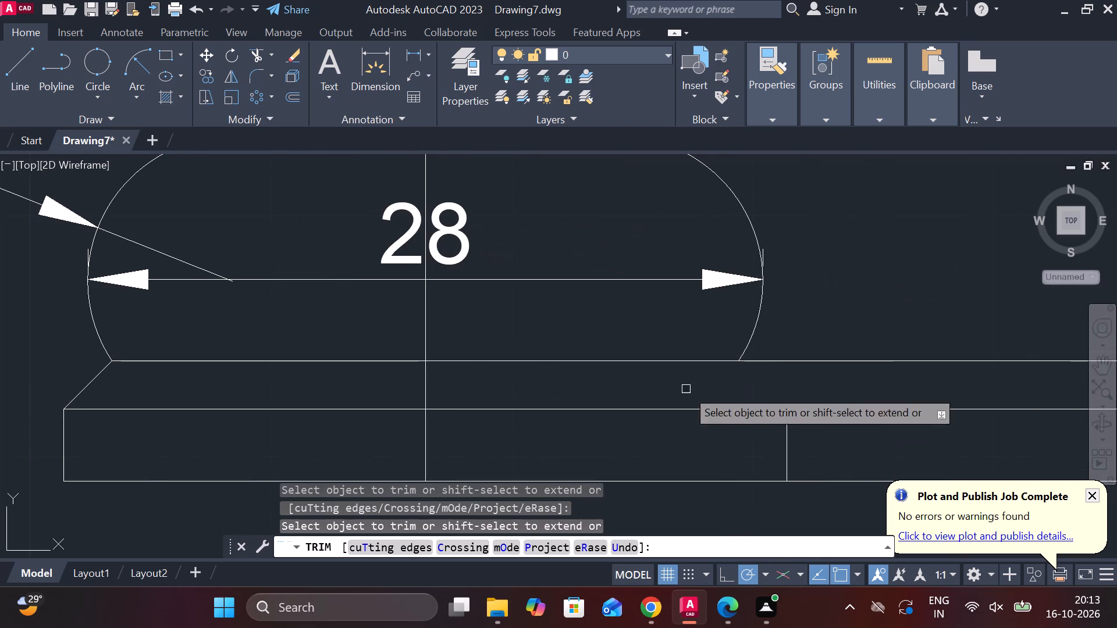
pyautogui.press('Escape')
# Draw a slanted line from the rounded section's lower-right end to the bottom rectangle's upper-right corner.
pyautogui.press('l')
pyautogui.press('Return')
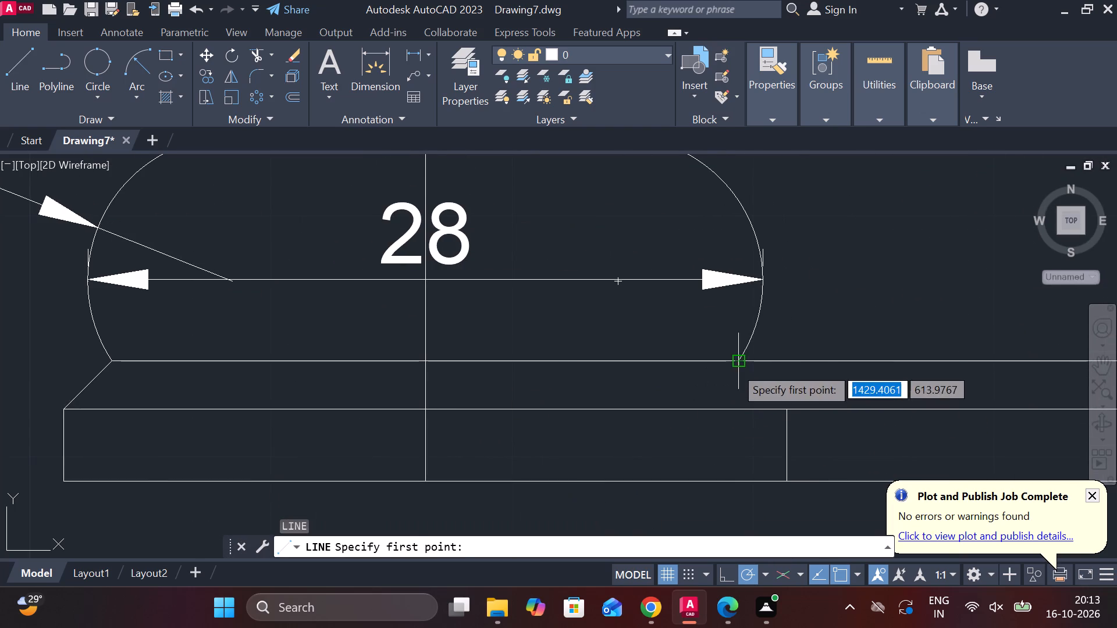
pyautogui.click(734, 366)
pyautogui.click(790, 411)
pyautogui.press('Escape')
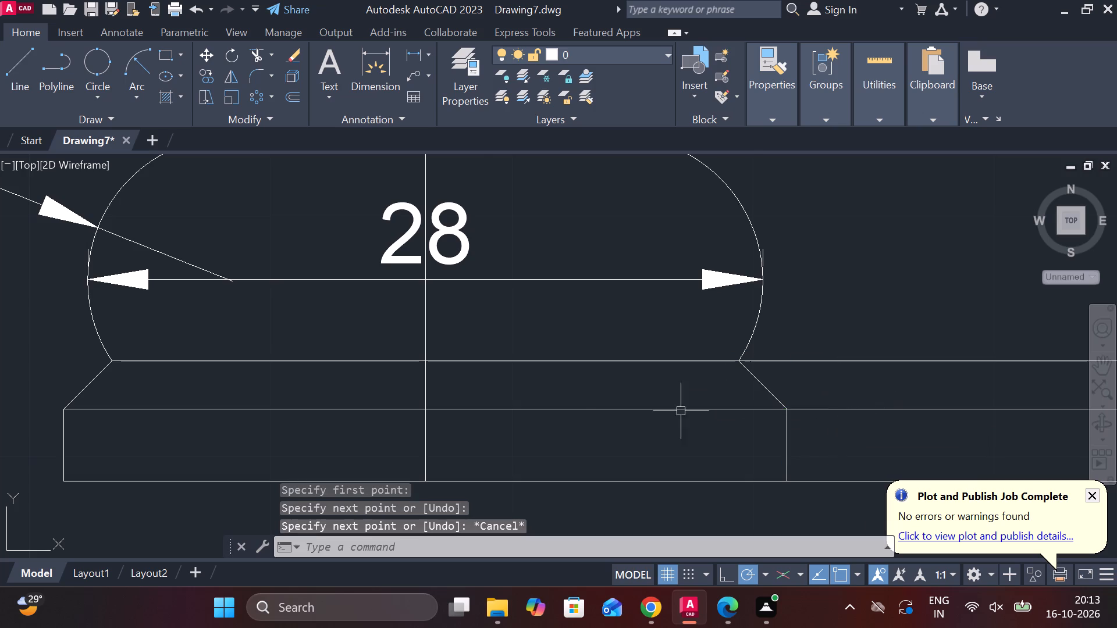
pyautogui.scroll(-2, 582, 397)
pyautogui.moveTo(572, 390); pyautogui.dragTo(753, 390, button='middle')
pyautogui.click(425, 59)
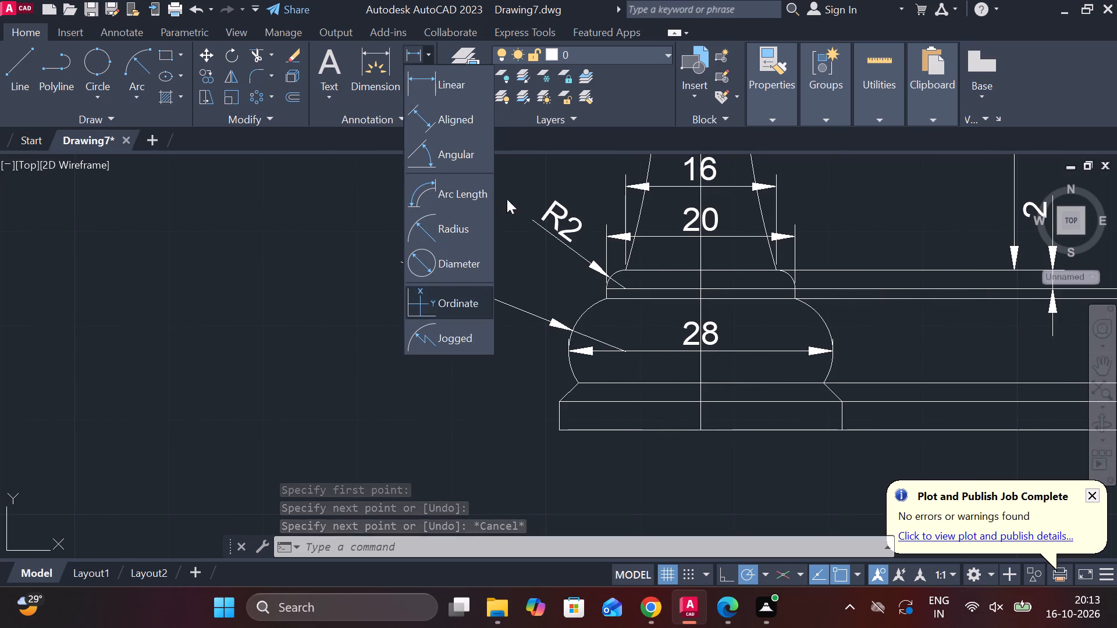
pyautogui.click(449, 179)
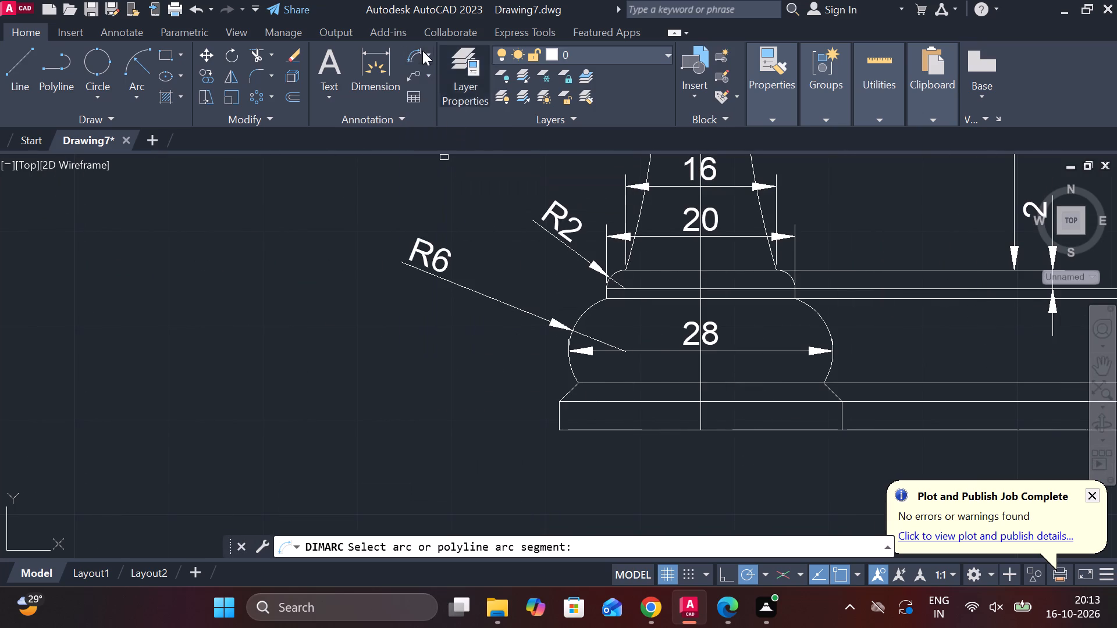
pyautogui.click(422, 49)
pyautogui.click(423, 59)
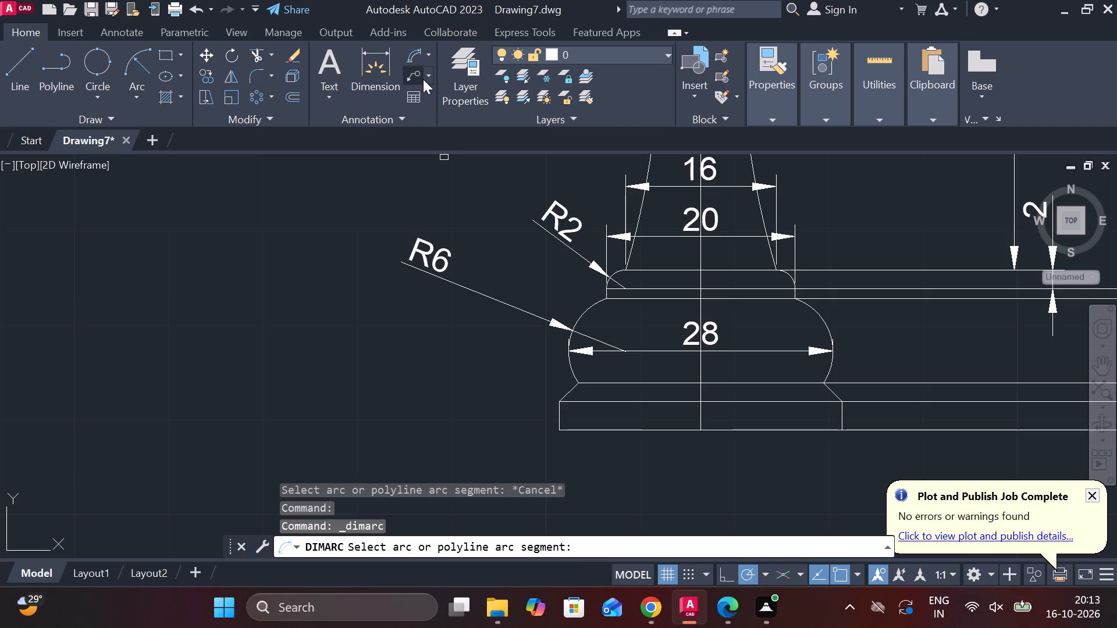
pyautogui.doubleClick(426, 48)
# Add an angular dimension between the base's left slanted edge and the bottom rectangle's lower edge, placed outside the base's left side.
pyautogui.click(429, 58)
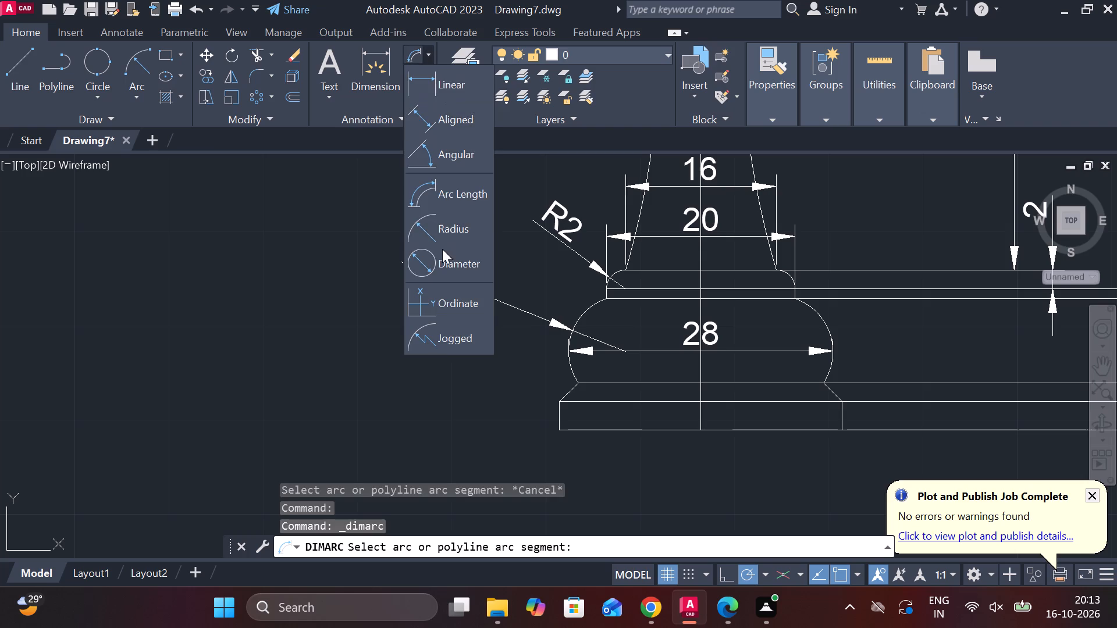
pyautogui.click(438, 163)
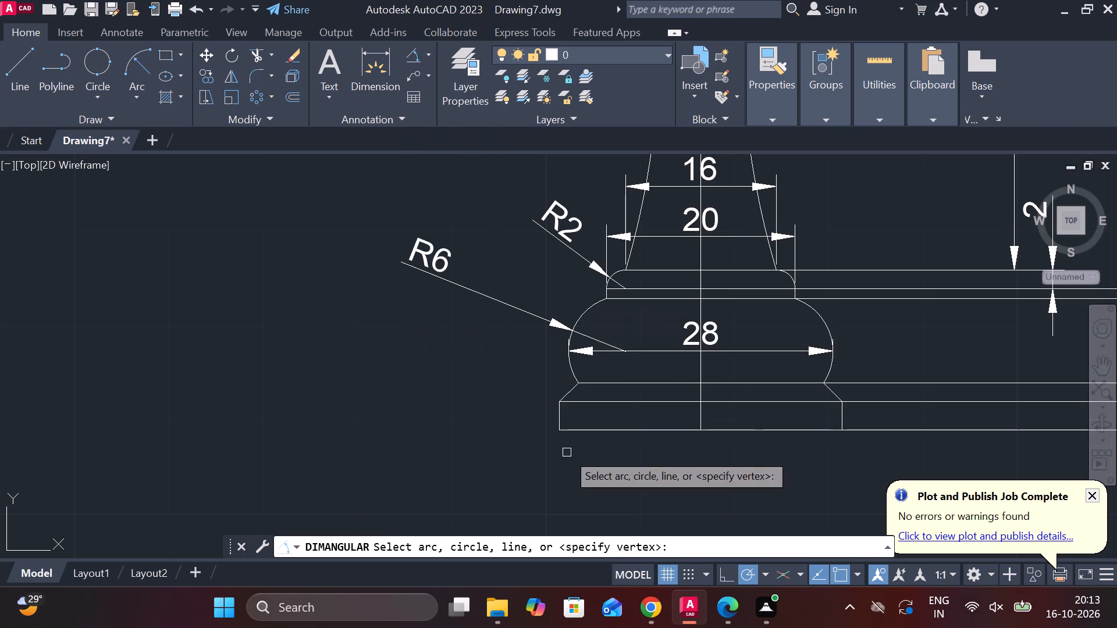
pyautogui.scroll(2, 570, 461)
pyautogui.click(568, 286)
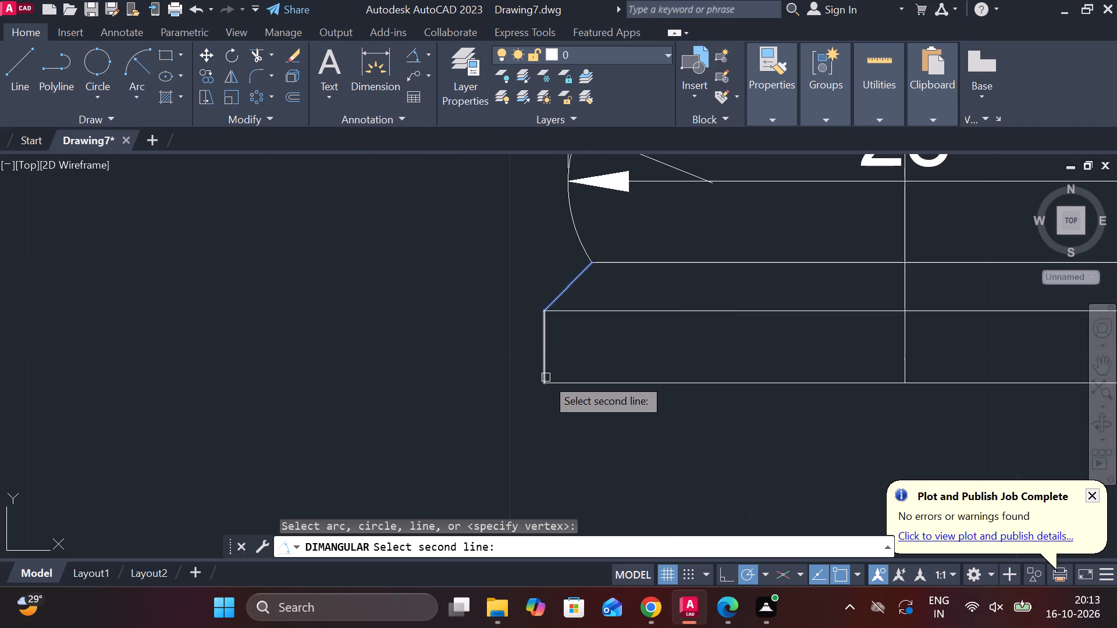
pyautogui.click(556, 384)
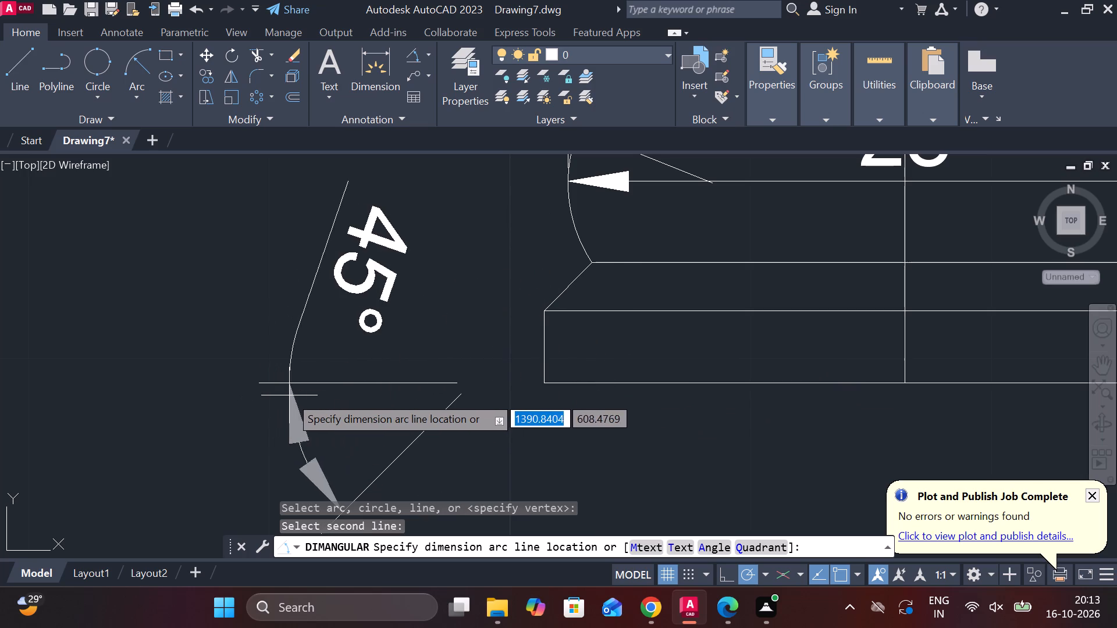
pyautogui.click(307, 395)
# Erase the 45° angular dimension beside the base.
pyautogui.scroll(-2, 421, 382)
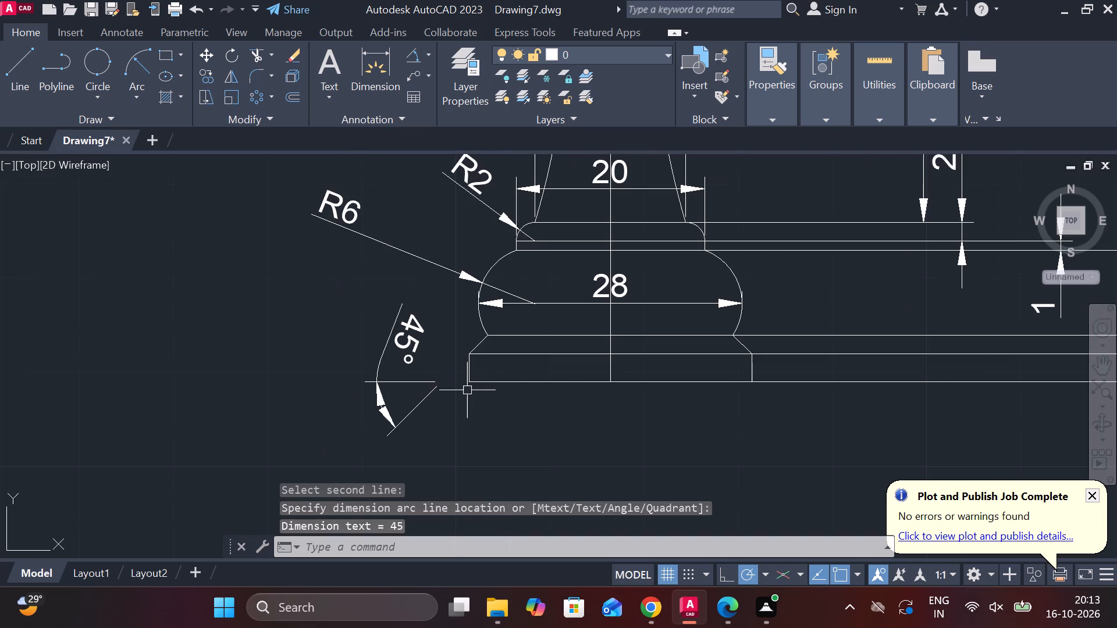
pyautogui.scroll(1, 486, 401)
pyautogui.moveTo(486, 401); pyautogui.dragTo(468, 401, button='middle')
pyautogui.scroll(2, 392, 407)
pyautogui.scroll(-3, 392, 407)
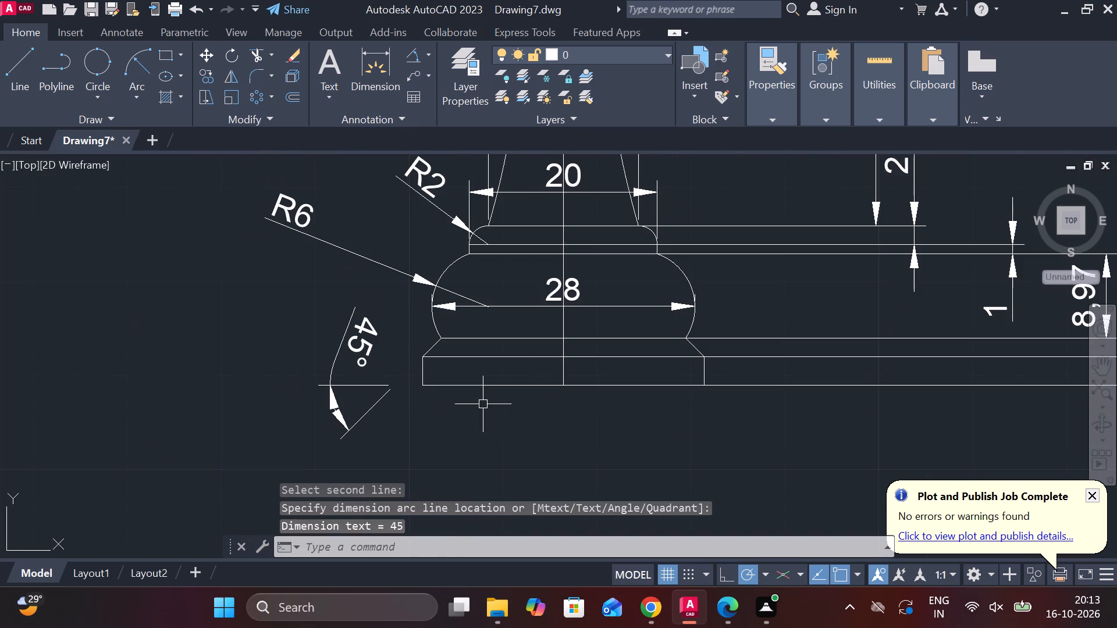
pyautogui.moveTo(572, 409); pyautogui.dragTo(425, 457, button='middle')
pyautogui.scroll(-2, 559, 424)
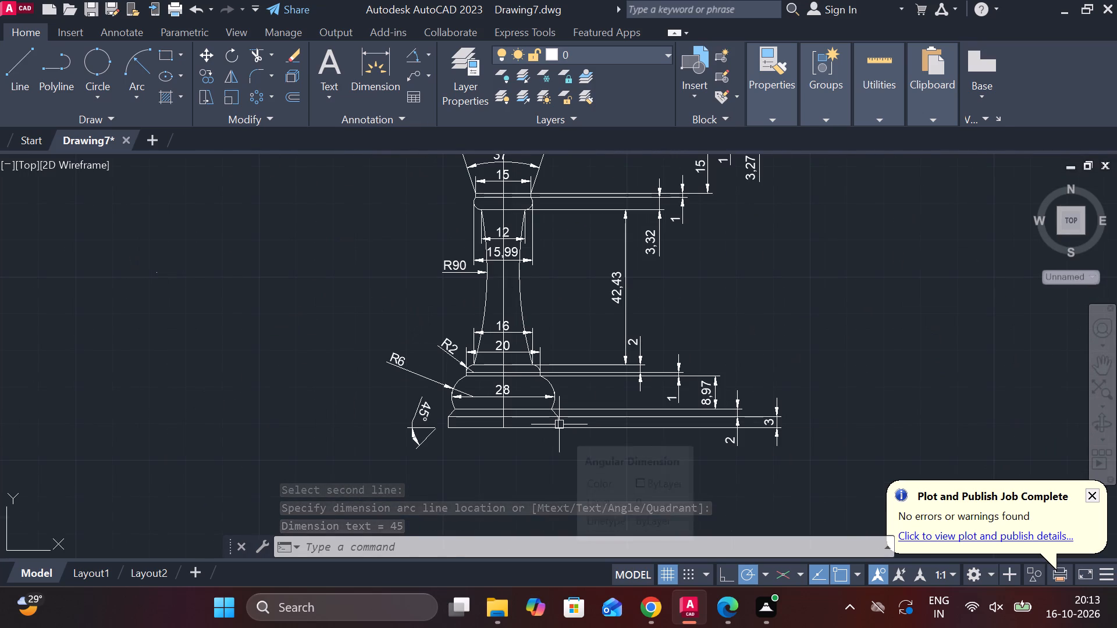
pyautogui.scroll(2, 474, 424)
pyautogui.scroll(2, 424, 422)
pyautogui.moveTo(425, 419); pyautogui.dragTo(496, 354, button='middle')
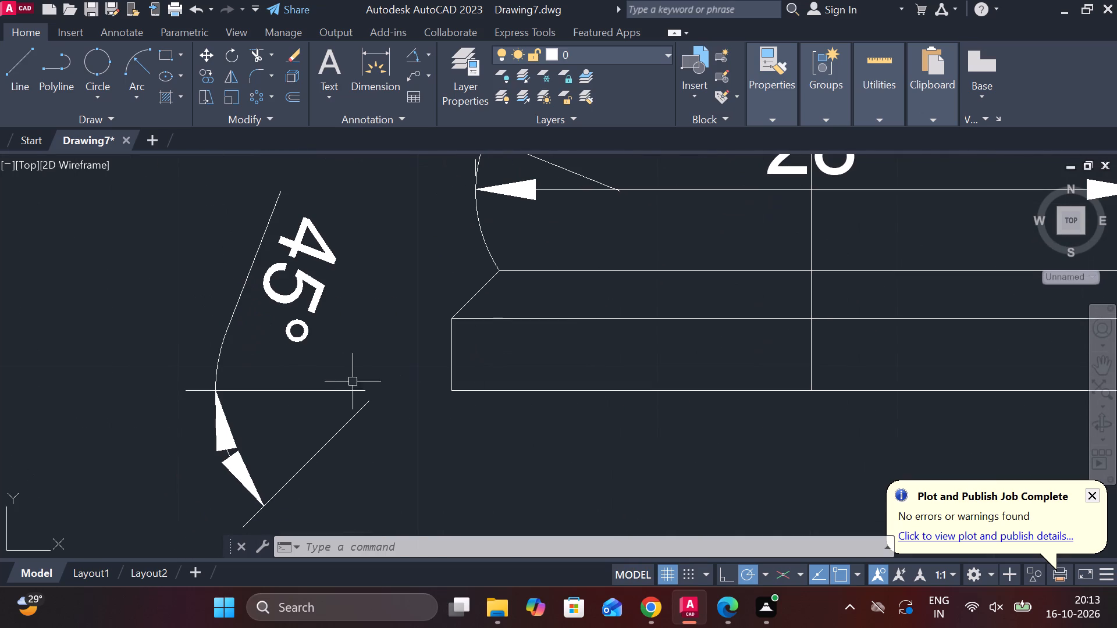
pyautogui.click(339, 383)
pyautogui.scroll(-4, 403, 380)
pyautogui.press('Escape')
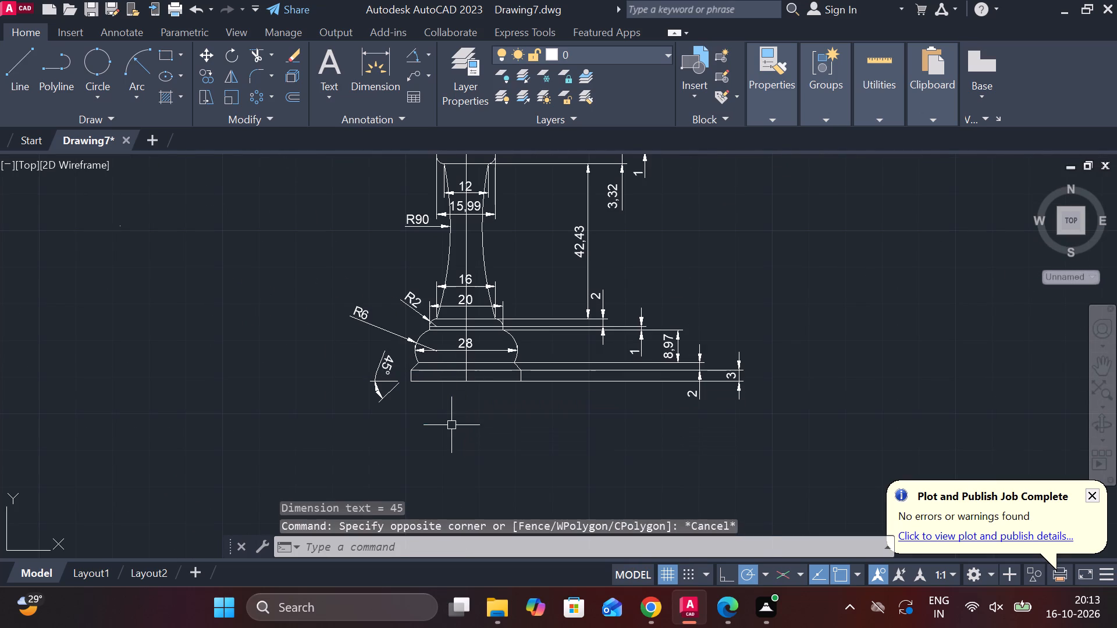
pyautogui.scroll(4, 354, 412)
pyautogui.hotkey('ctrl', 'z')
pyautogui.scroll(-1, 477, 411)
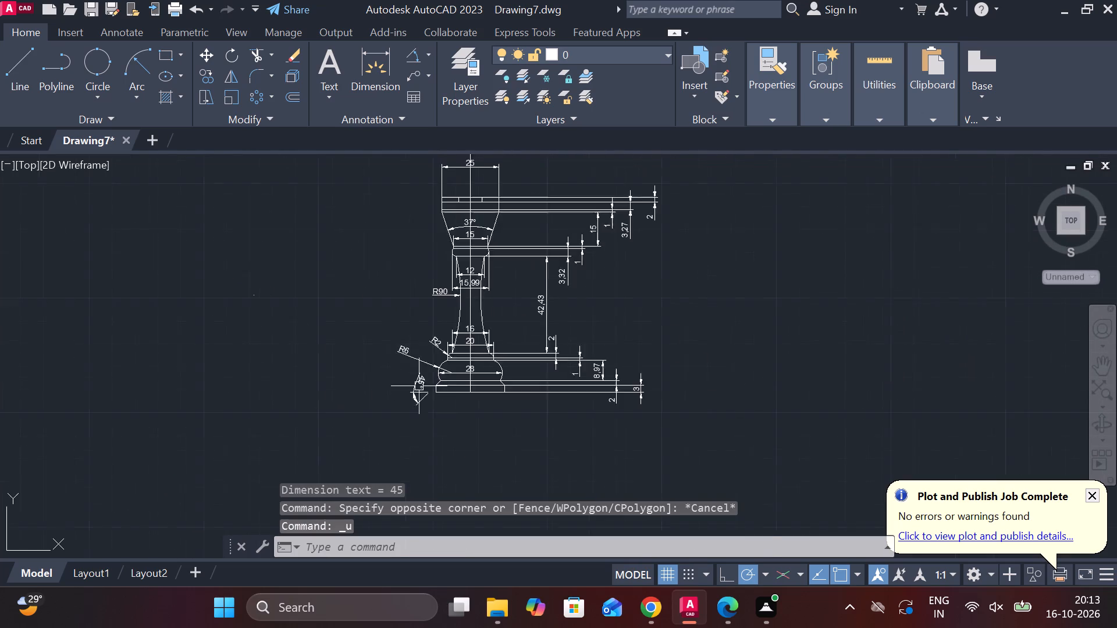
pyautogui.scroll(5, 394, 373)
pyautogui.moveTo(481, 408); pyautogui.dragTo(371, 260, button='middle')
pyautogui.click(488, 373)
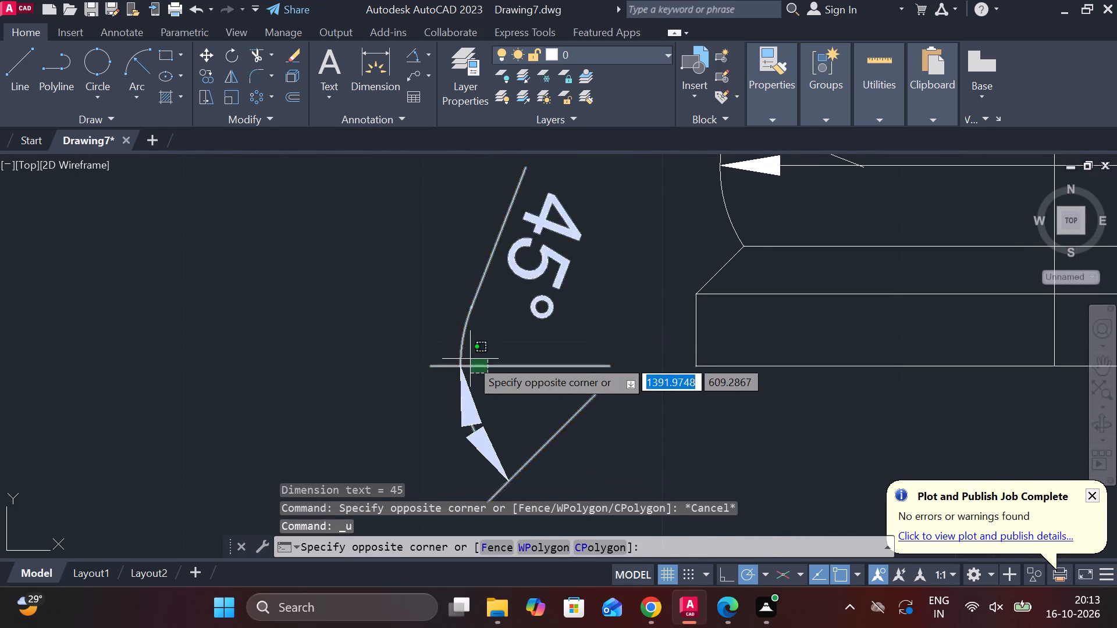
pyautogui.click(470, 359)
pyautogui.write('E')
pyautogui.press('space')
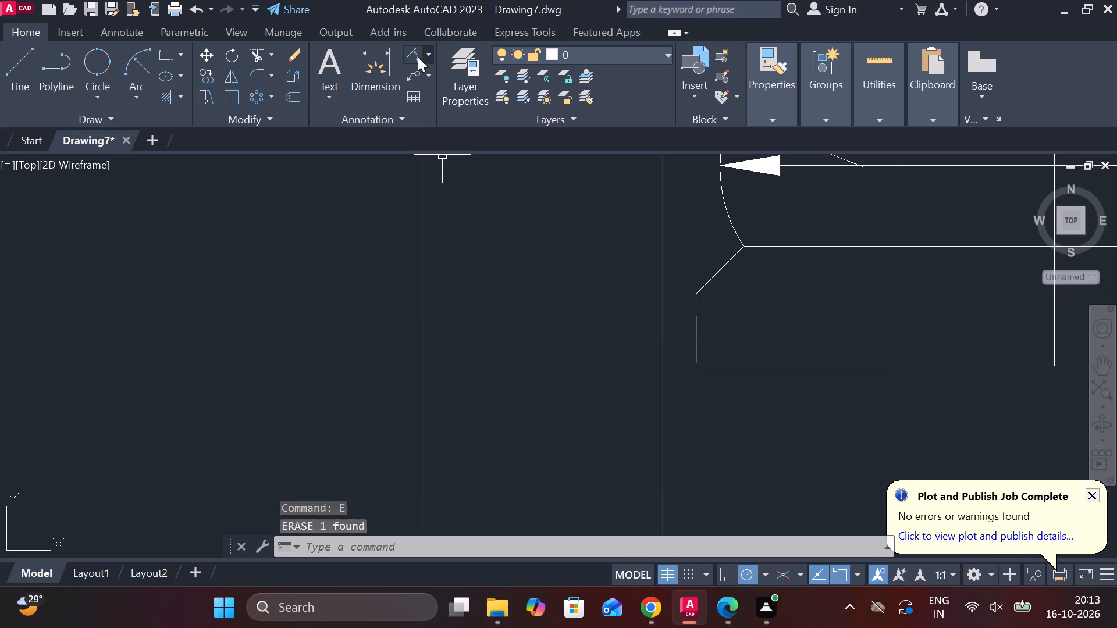
# Add an angular dimension between the left slanted edge and the bottom rectangle's upper edge, placed to the lower left of the base.
pyautogui.click(418, 57)
pyautogui.click(723, 272)
pyautogui.click(734, 292)
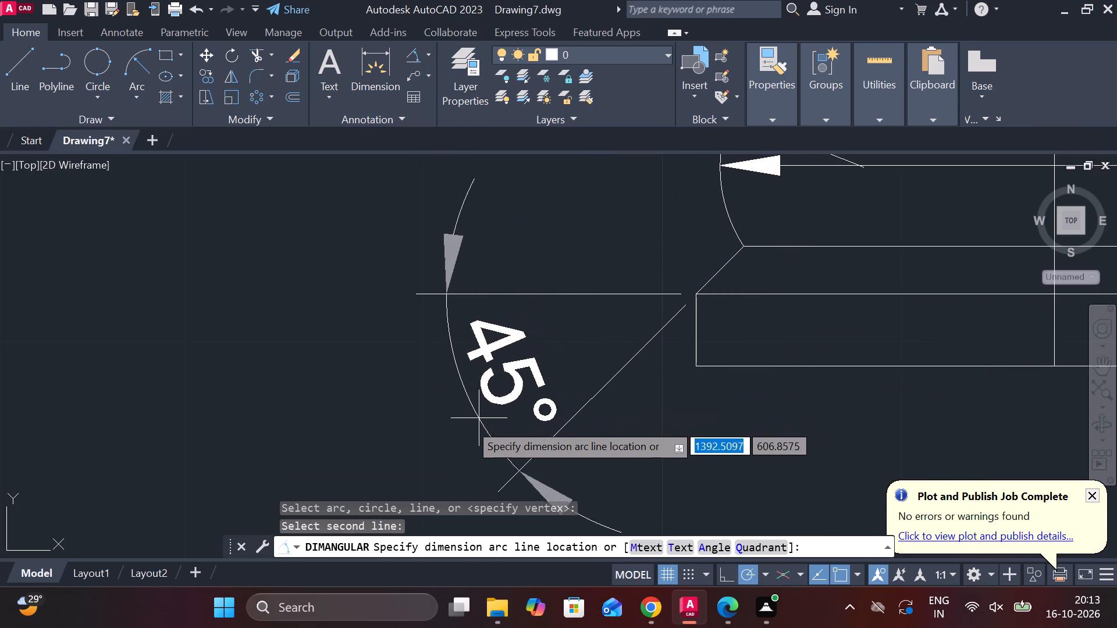
pyautogui.click(466, 424)
# Examine the dimensions along the piece, from the base to the flared top and down to the neck.
pyautogui.scroll(-3, 635, 383)
pyautogui.moveTo(700, 380); pyautogui.dragTo(0, 546, button='middle')
pyautogui.moveTo(417, 287); pyautogui.dragTo(426, 295, button='middle')
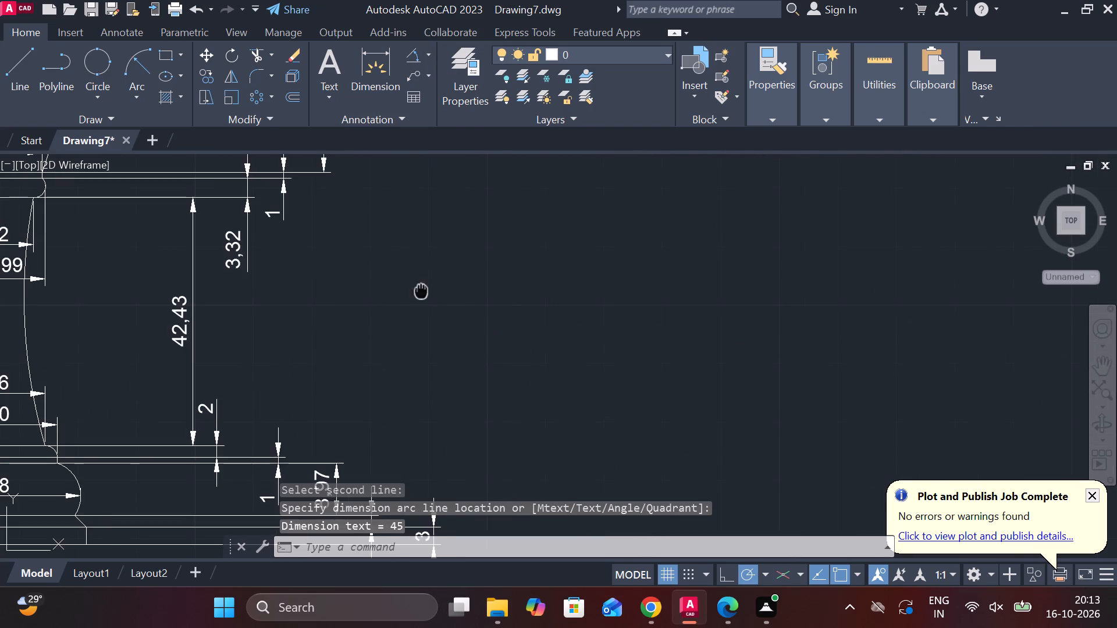
pyautogui.moveTo(426, 295); pyautogui.dragTo(592, 435, button='middle')
pyautogui.moveTo(618, 423); pyautogui.dragTo(714, 532, button='middle')
pyautogui.moveTo(469, 255); pyautogui.dragTo(586, 250, button='middle')
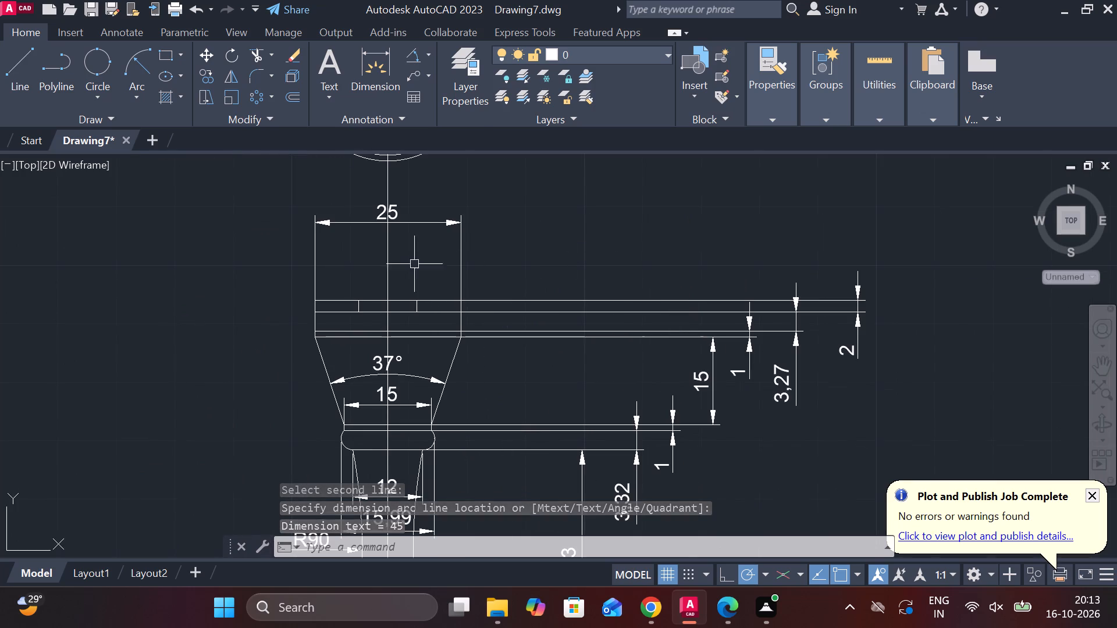
pyautogui.scroll(2, 405, 302)
pyautogui.moveTo(408, 387); pyautogui.dragTo(506, 234, button='middle')
pyautogui.moveTo(499, 370); pyautogui.dragTo(540, 281, button='middle')
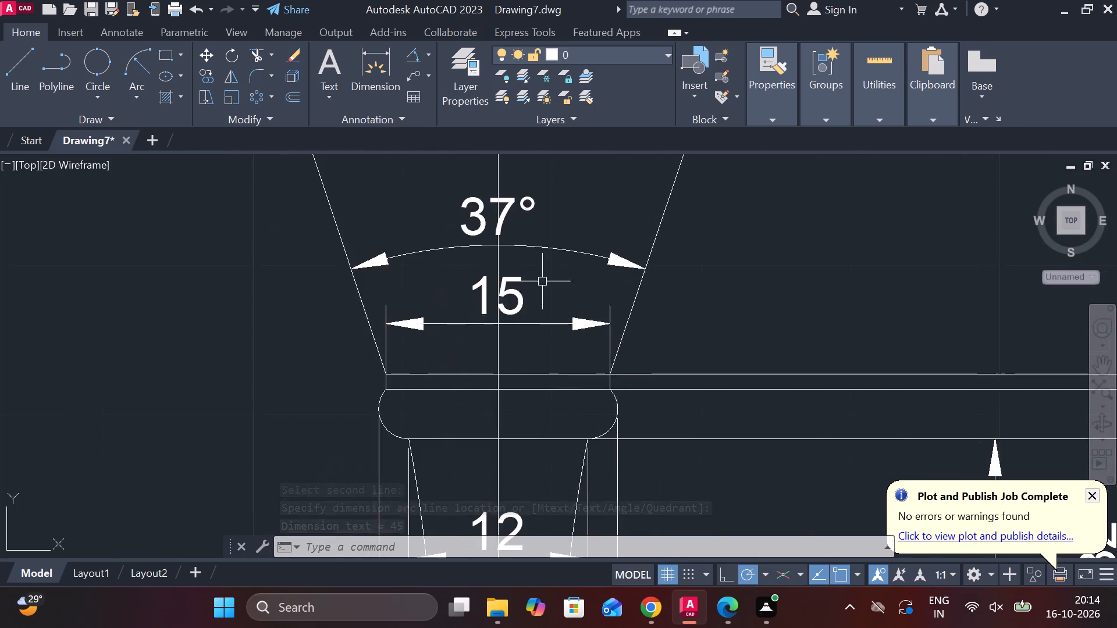
pyautogui.scroll(-2, 539, 294)
pyautogui.scroll(3, 529, 412)
# Set the ISO-25 dimension style's linear precision to 0.0 and make the style current.
pyautogui.write('D')
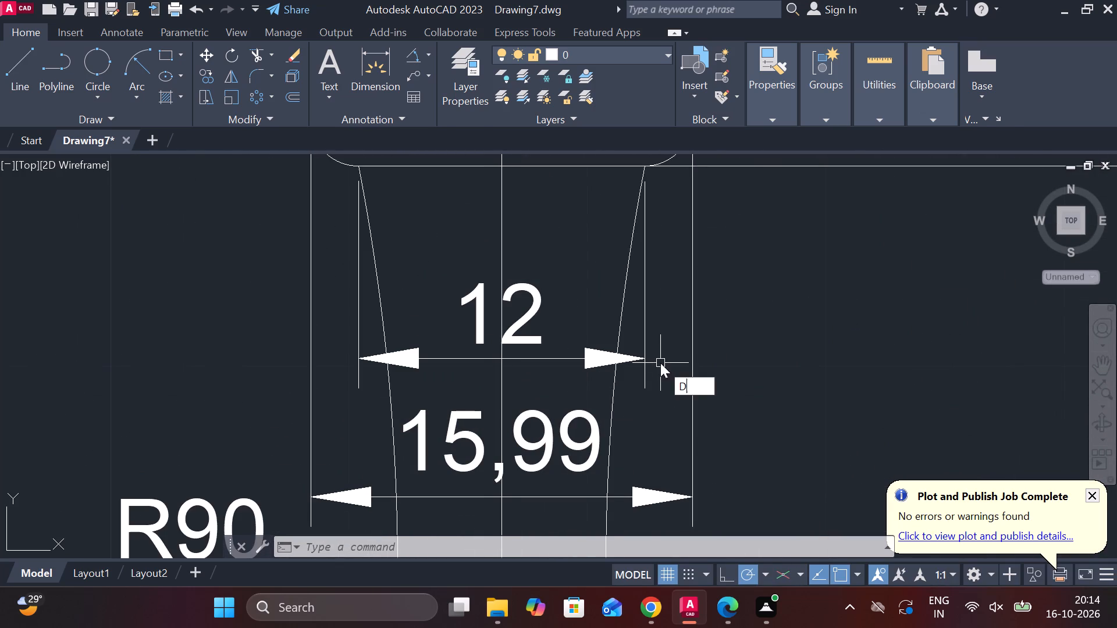
pyautogui.press('space')
pyautogui.click(750, 254)
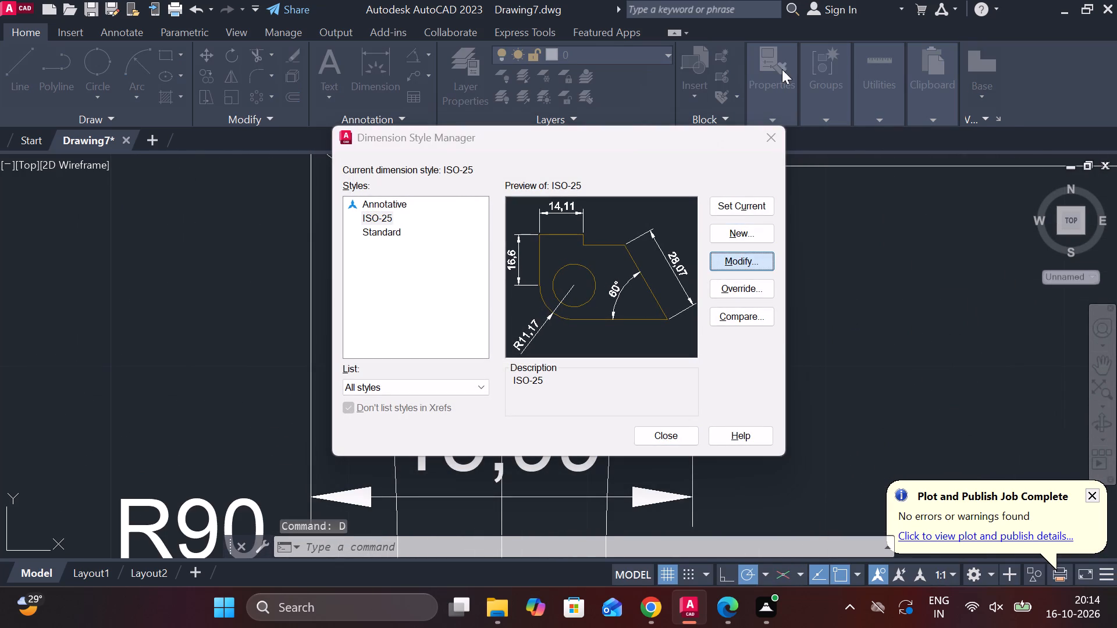
pyautogui.click(464, 161)
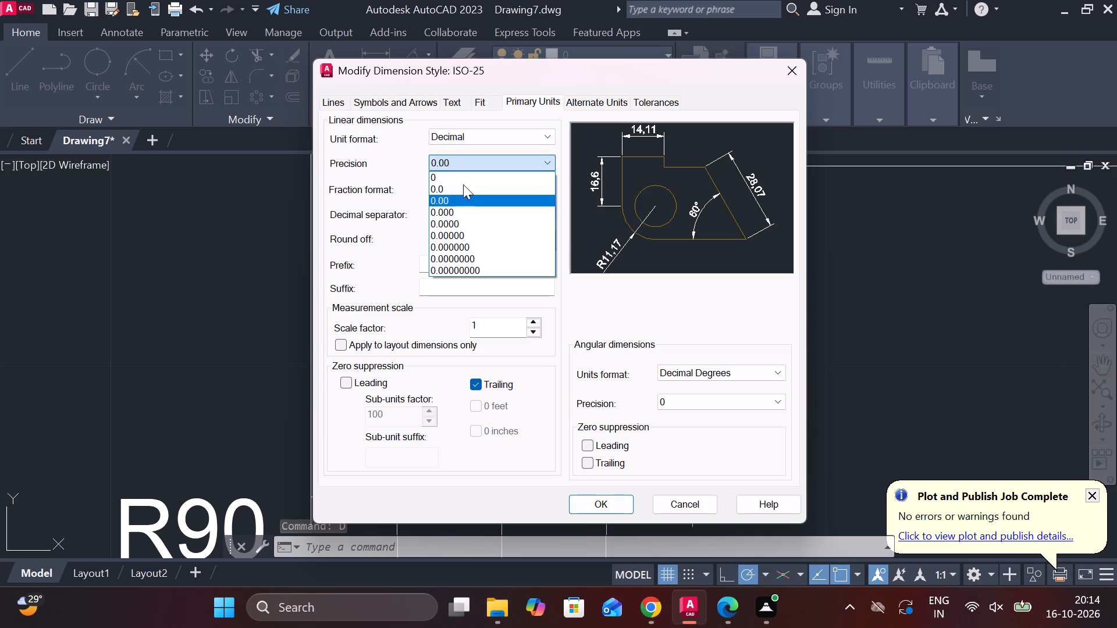
pyautogui.click(439, 191)
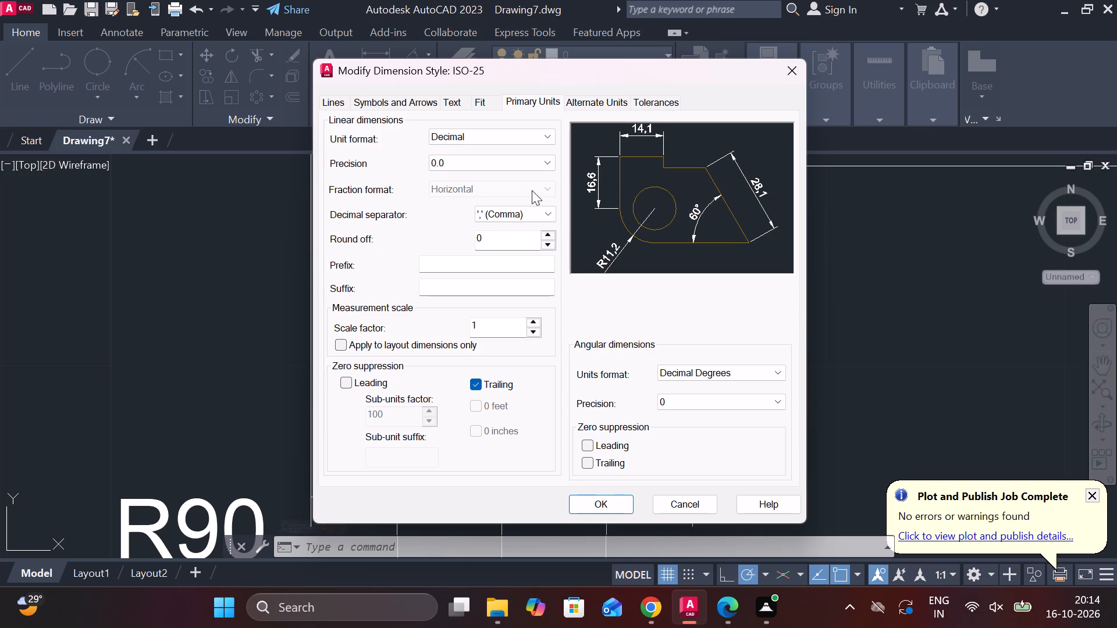
pyautogui.click(588, 501)
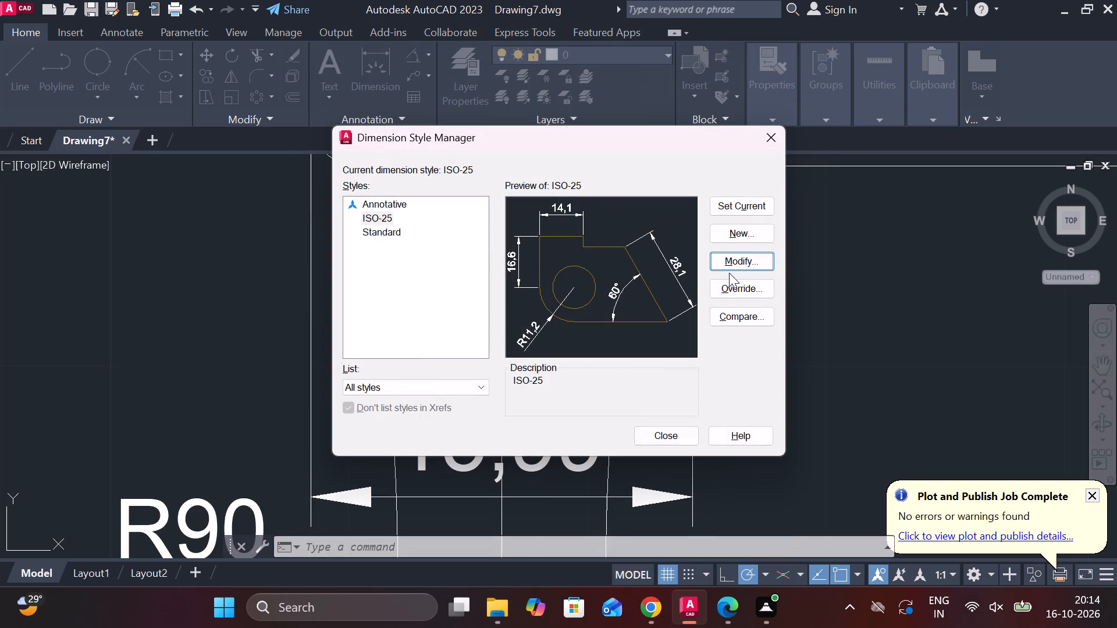
pyautogui.click(757, 199)
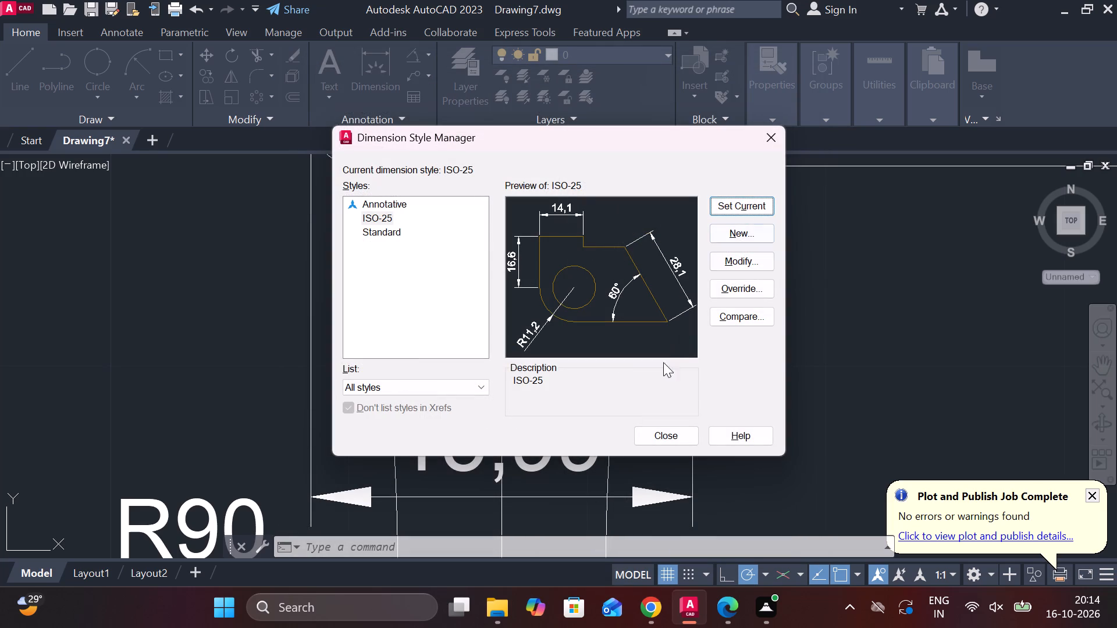
pyautogui.click(658, 422)
pyautogui.click(658, 437)
# Examine the linear dimensions around the collar and neck with the one-decimal precision.
pyautogui.scroll(-3, 757, 375)
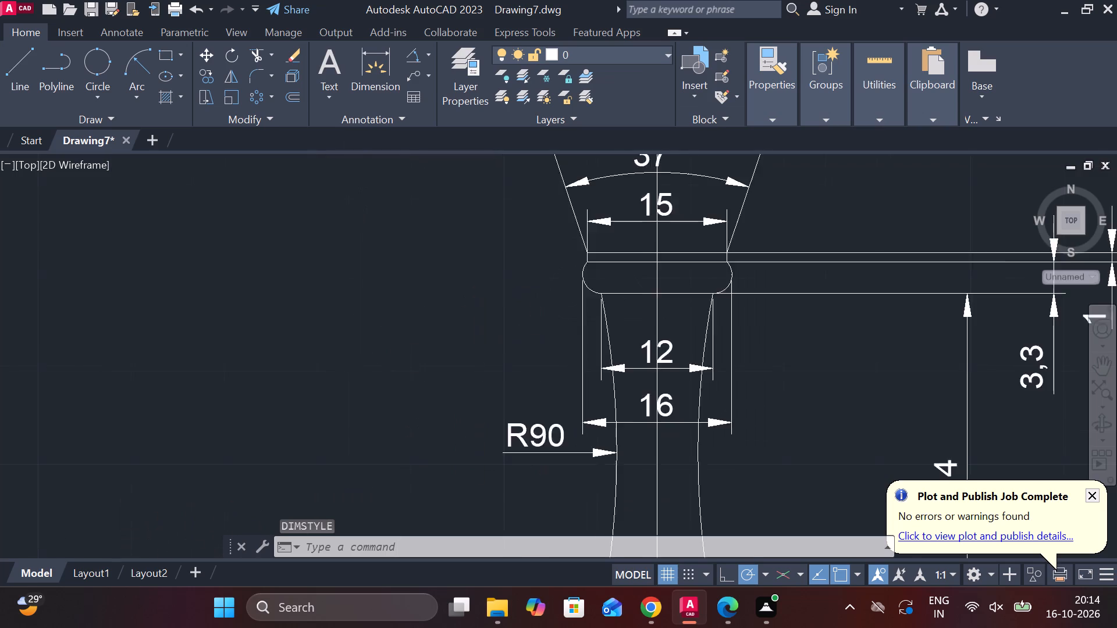
pyautogui.moveTo(752, 367); pyautogui.dragTo(660, 354, button='middle')
pyautogui.press('Escape')
pyautogui.scroll(1, 709, 286)
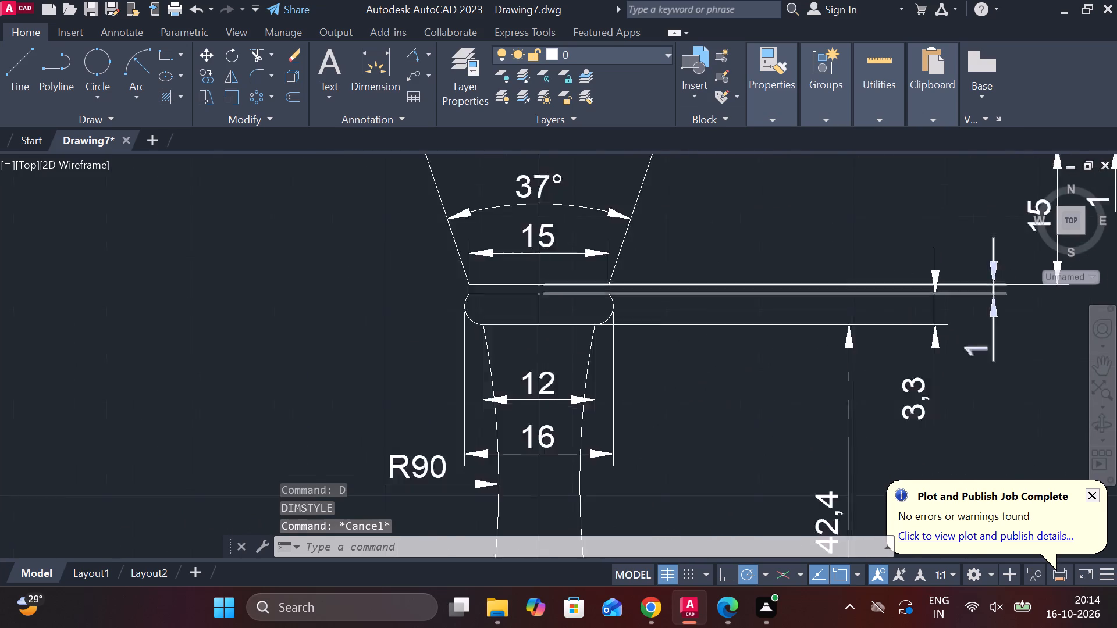
pyautogui.scroll(1, 713, 286)
pyautogui.moveTo(723, 265); pyautogui.dragTo(695, 318, button='middle')
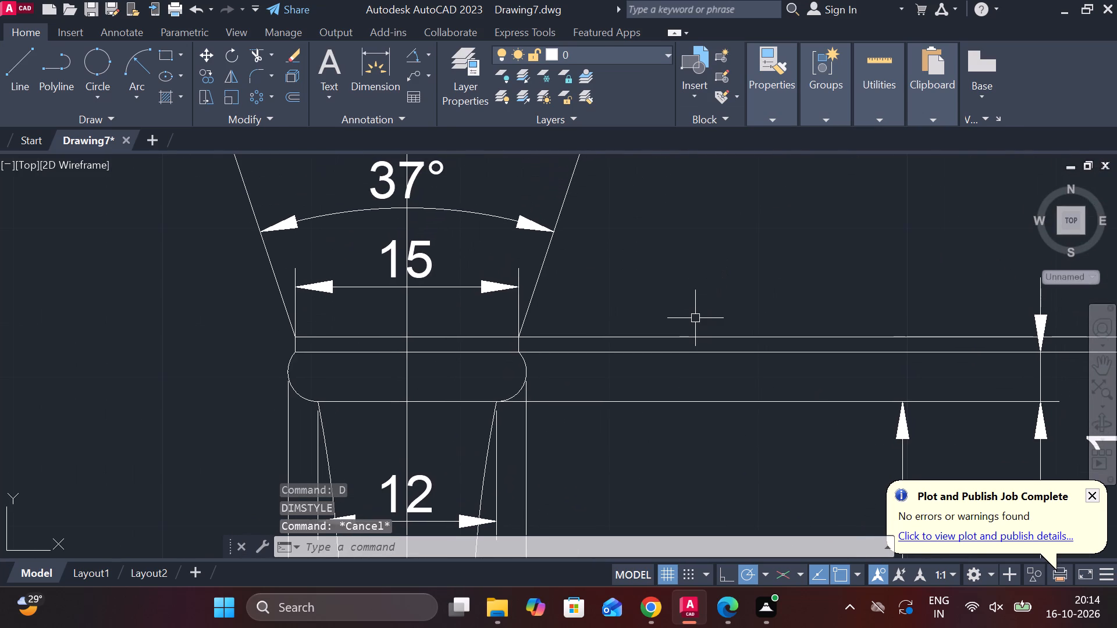
pyautogui.moveTo(622, 328); pyautogui.dragTo(657, 368, button='middle')
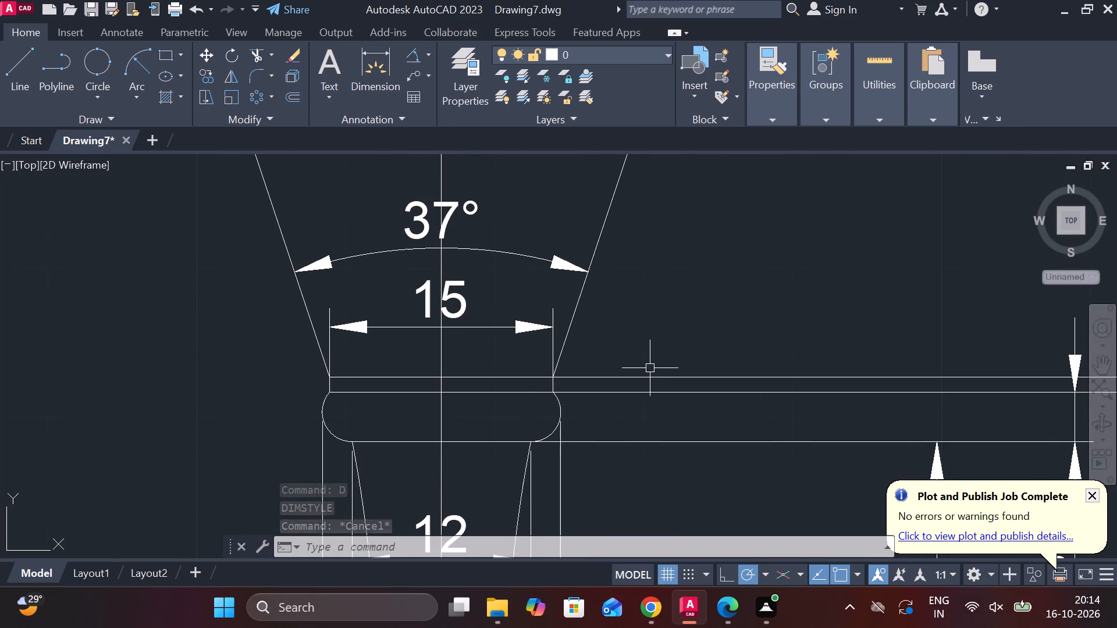
pyautogui.scroll(-2, 587, 318)
pyautogui.scroll(3, 557, 314)
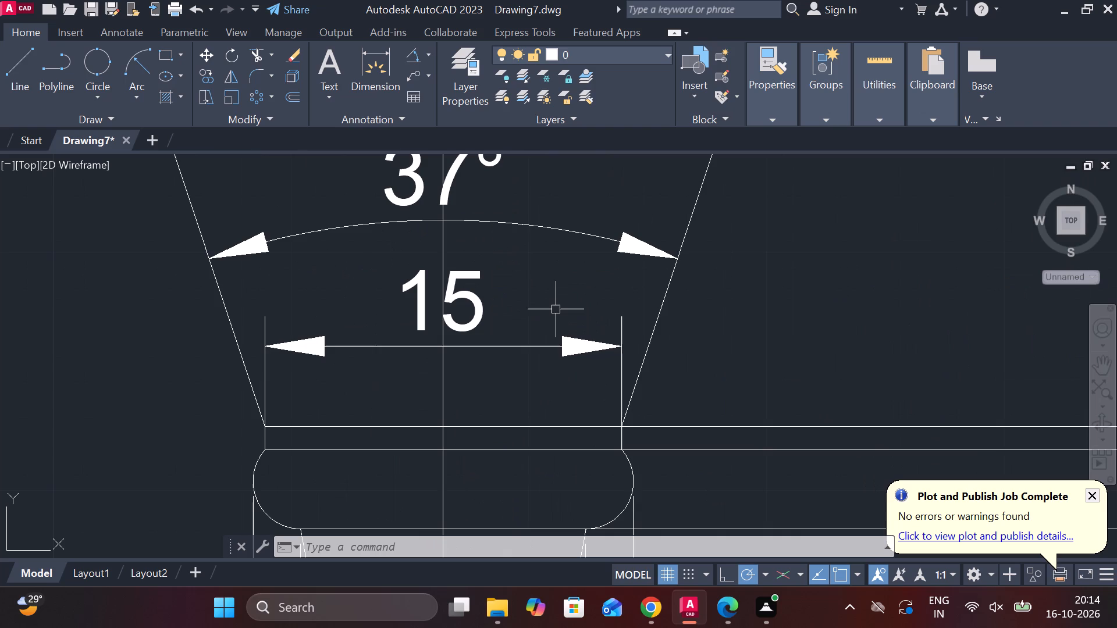
pyautogui.scroll(-2, 456, 203)
pyautogui.scroll(1, 478, 224)
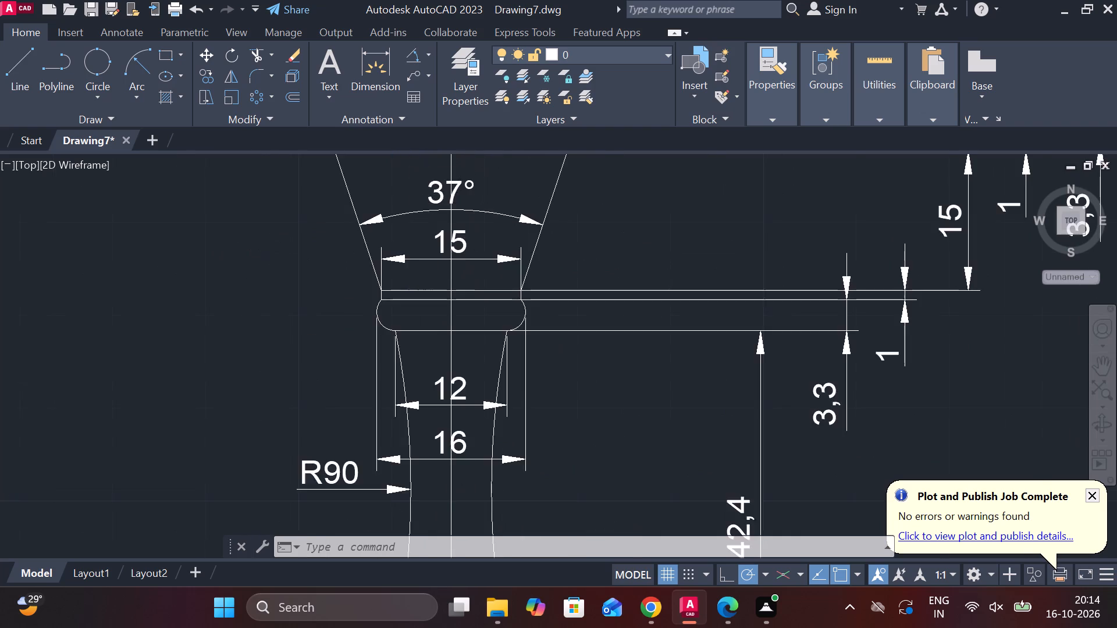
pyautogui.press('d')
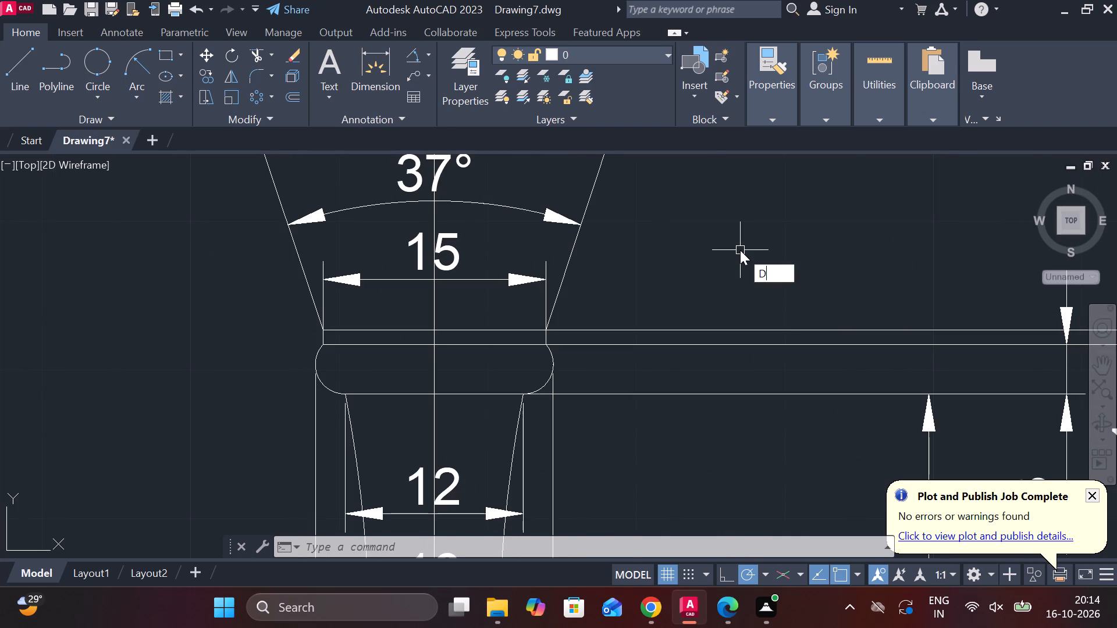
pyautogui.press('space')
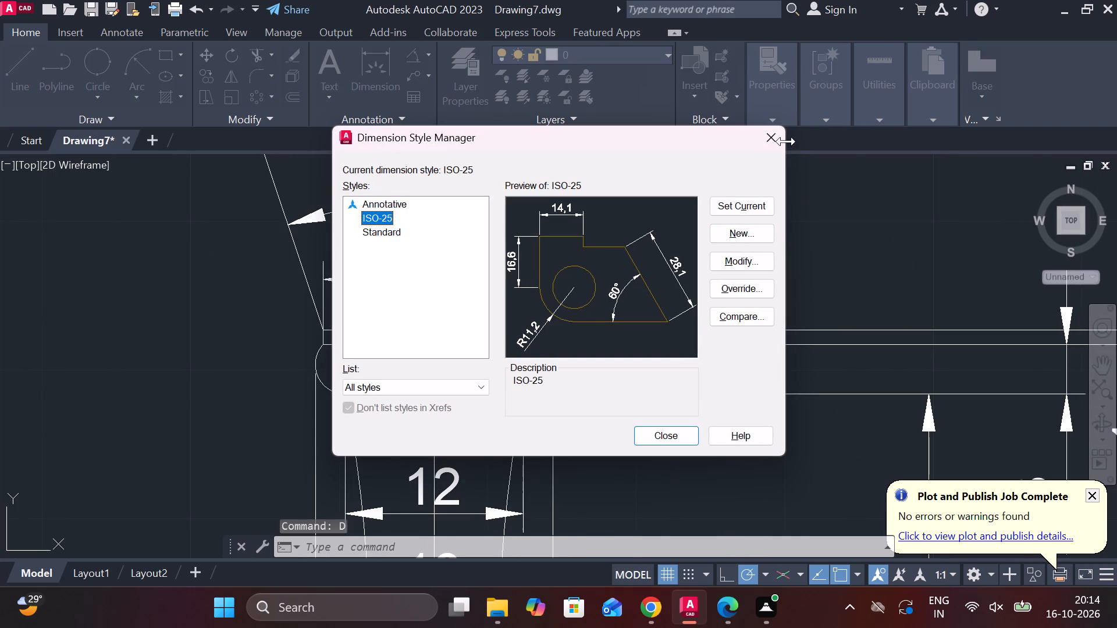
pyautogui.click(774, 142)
# Examine the dimensions around the collar, the flared section and the top of the piece.
pyautogui.moveTo(749, 262); pyautogui.dragTo(774, 316, button='middle')
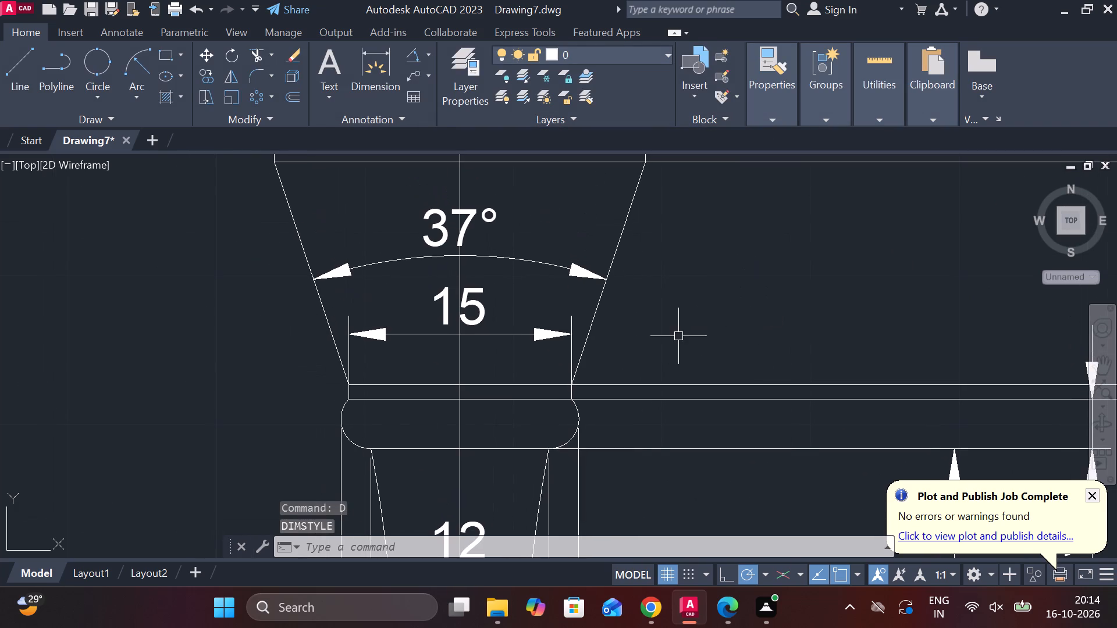
pyautogui.scroll(3, 343, 298)
pyautogui.scroll(-4, 551, 243)
pyautogui.moveTo(609, 229); pyautogui.dragTo(439, 263, button='middle')
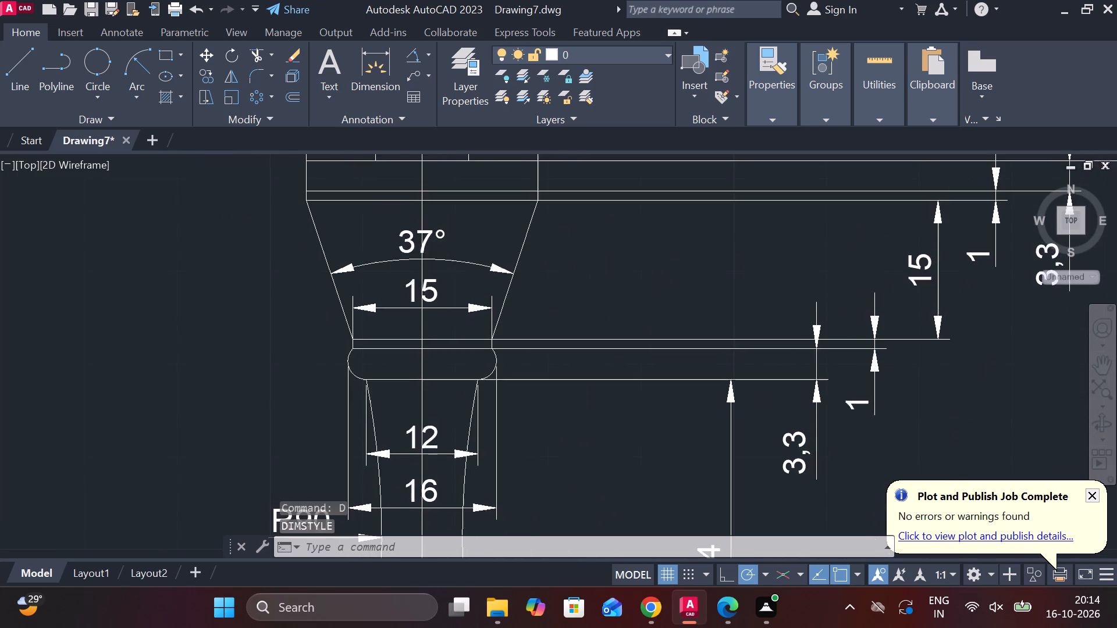
pyautogui.scroll(3, 457, 266)
pyautogui.scroll(-3, 457, 266)
pyautogui.moveTo(501, 277); pyautogui.dragTo(520, 286, button='middle')
pyautogui.moveTo(520, 286); pyautogui.dragTo(564, 283, button='middle')
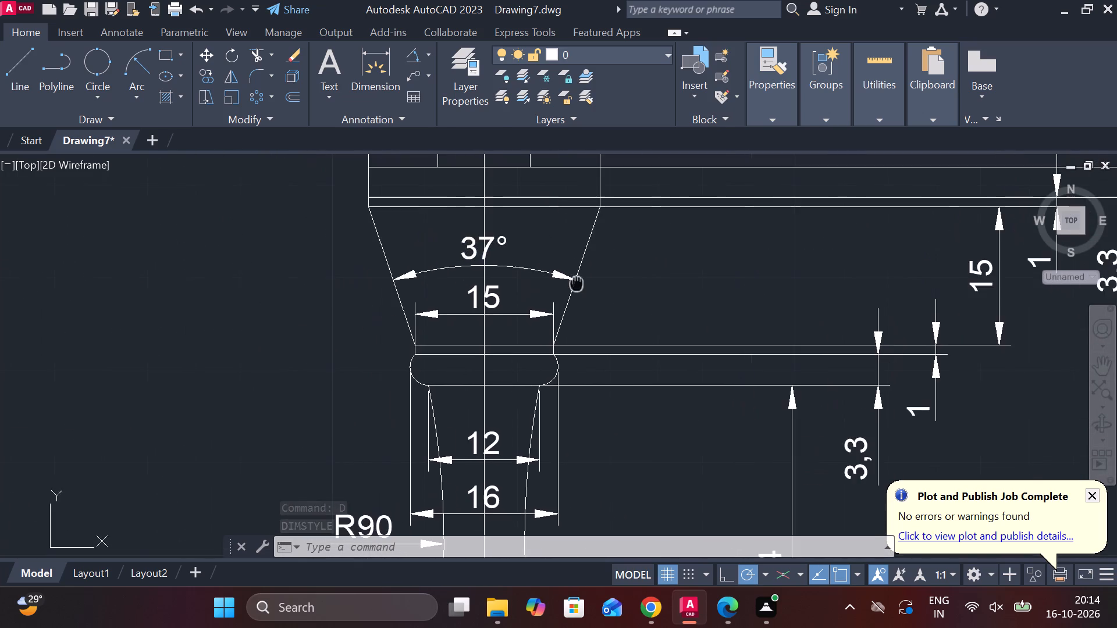
pyautogui.scroll(-2, 645, 288)
pyautogui.scroll(1, 579, 359)
pyautogui.moveTo(570, 359); pyautogui.dragTo(535, 276, button='middle')
pyautogui.scroll(-1, 549, 324)
pyautogui.moveTo(610, 243); pyautogui.dragTo(599, 399, button='middle')
pyautogui.scroll(3, 539, 309)
pyautogui.scroll(-1, 539, 309)
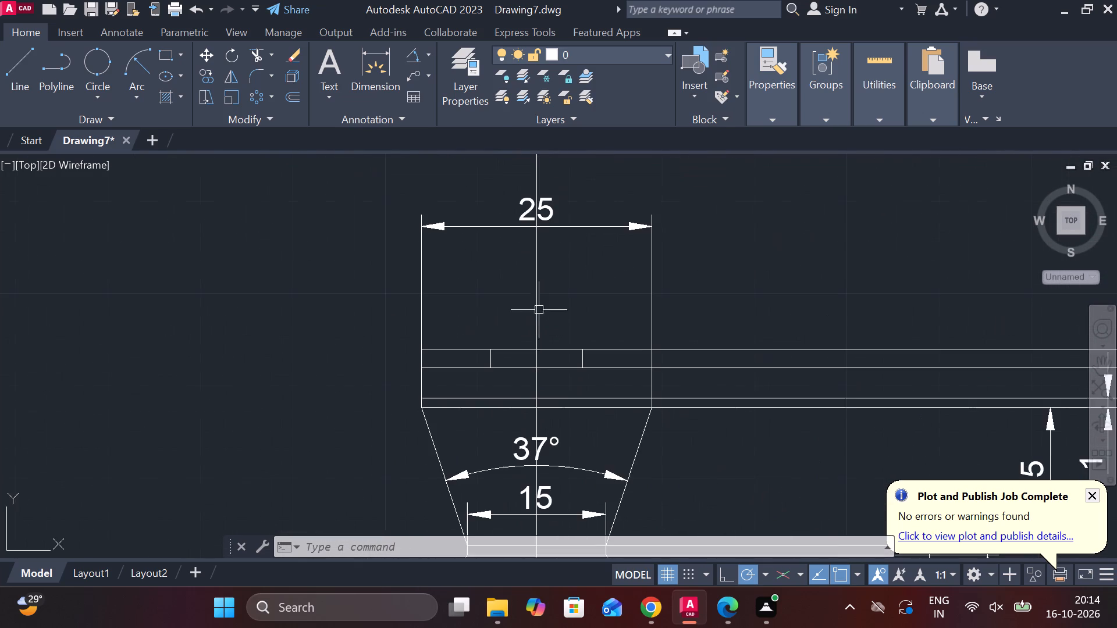
# Draw a three-point arc between the flared top's two side edges, peaking where the centreline meets the line below the top rectangles.
pyautogui.moveTo(542, 359); pyautogui.dragTo(525, 313, button='middle')
pyautogui.scroll(3, 489, 317)
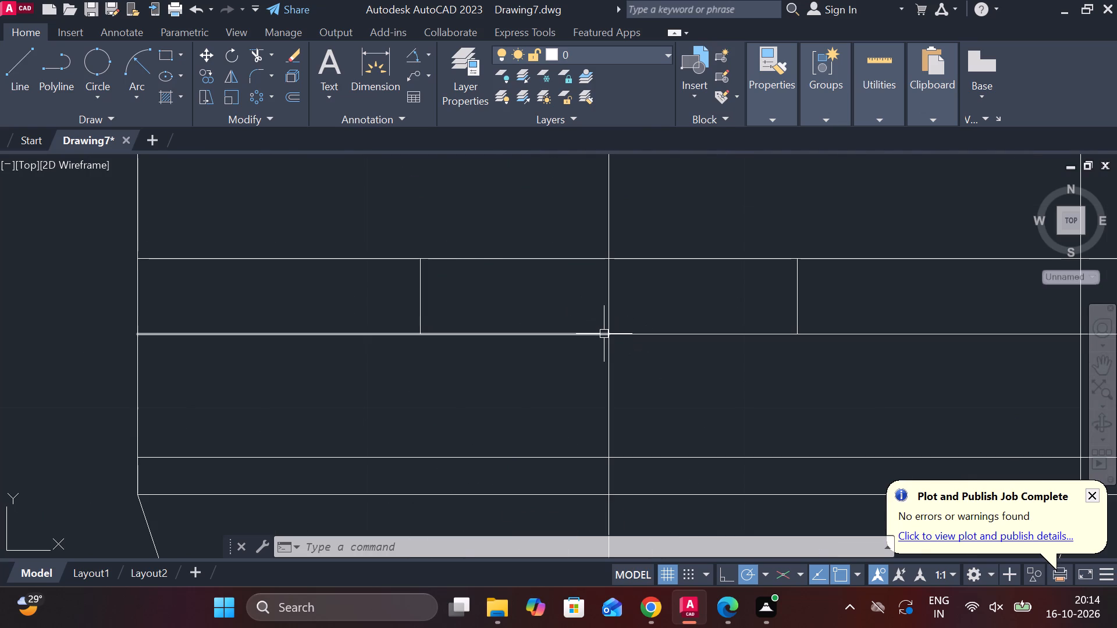
pyautogui.click(139, 91)
pyautogui.click(176, 132)
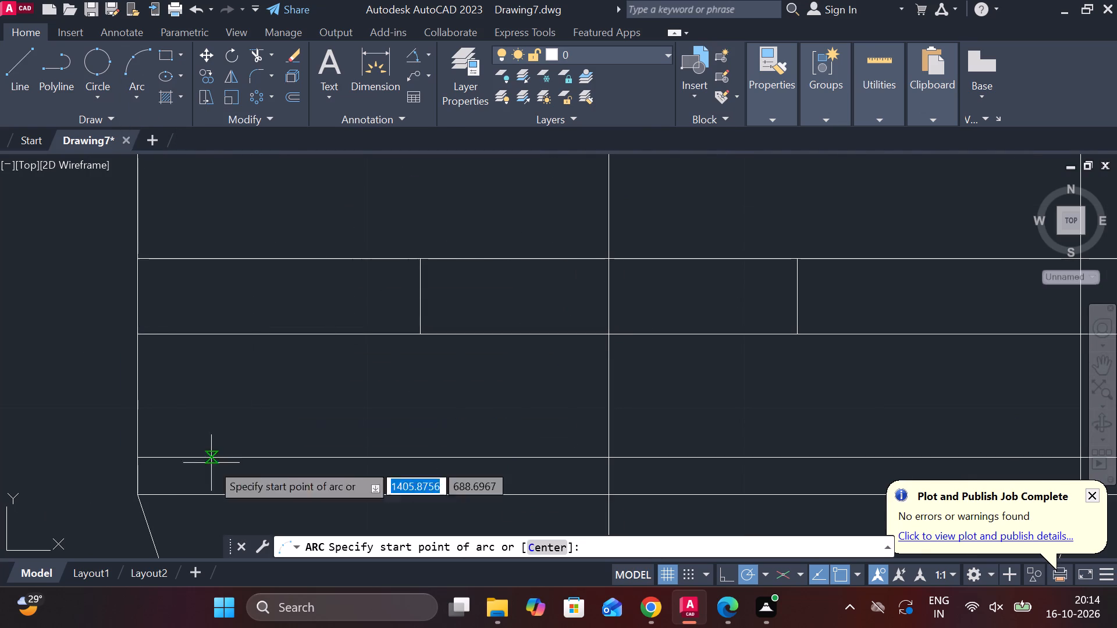
pyautogui.click(148, 455)
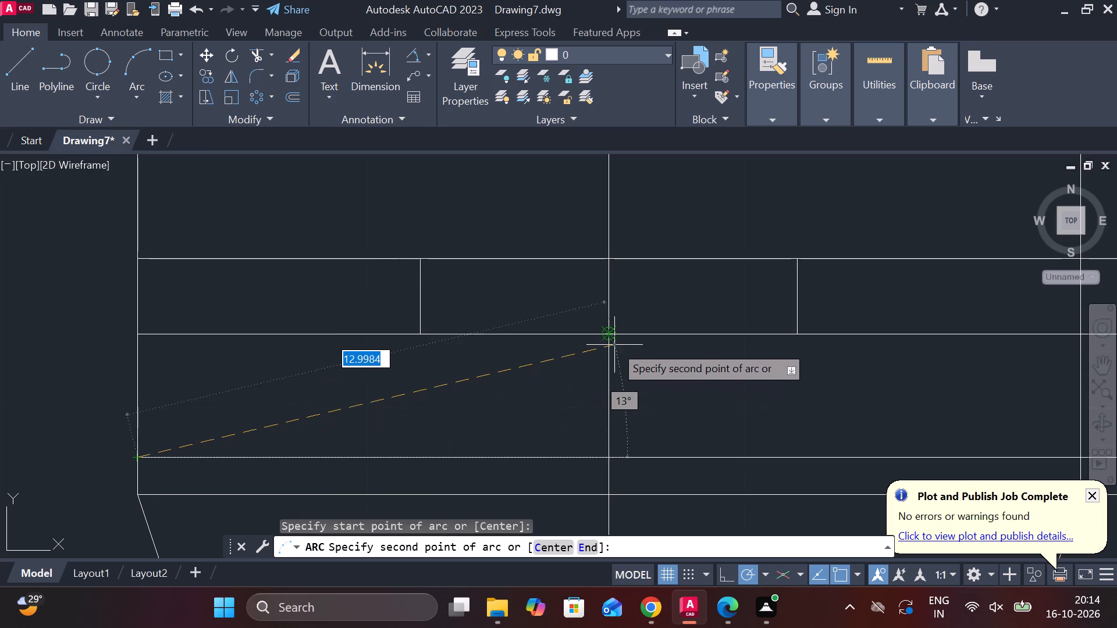
pyautogui.click(613, 337)
pyautogui.scroll(-2, 707, 363)
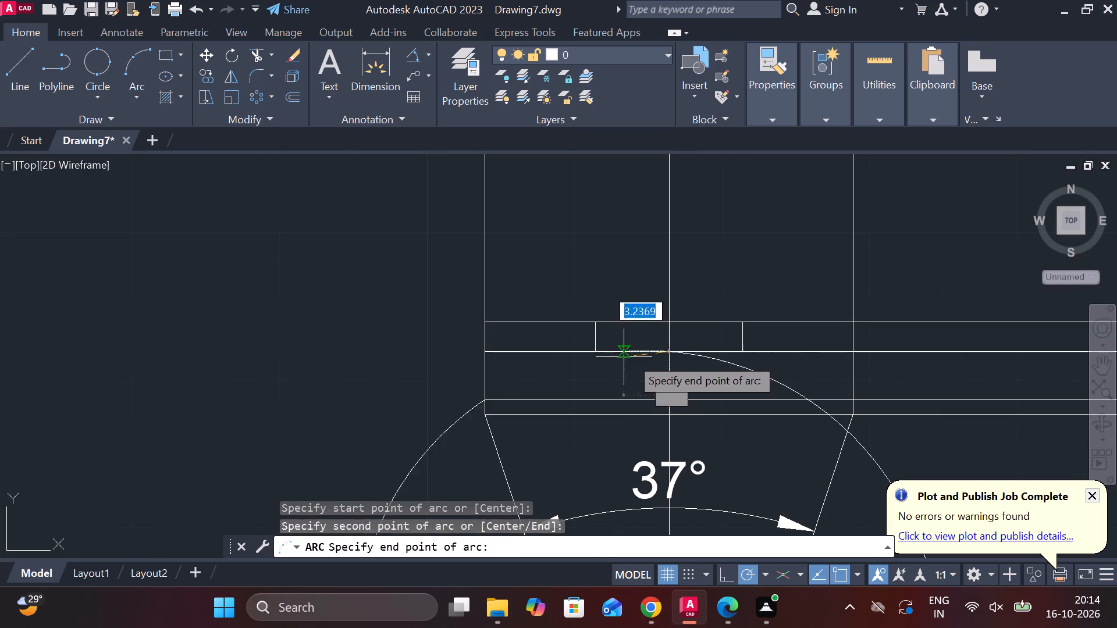
pyautogui.scroll(2, 796, 392)
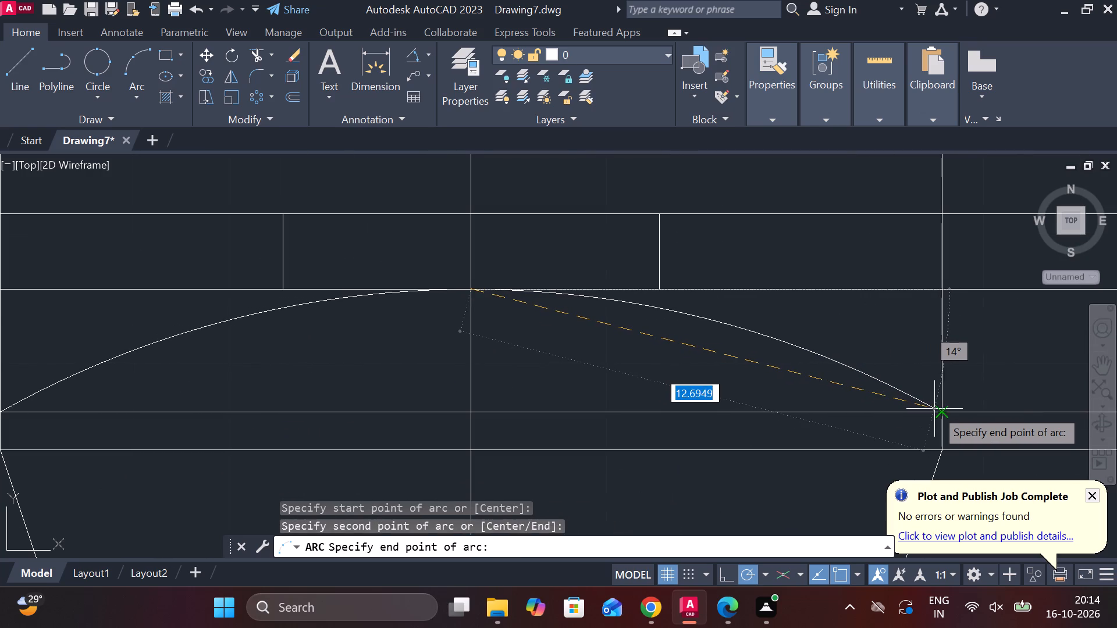
pyautogui.click(943, 409)
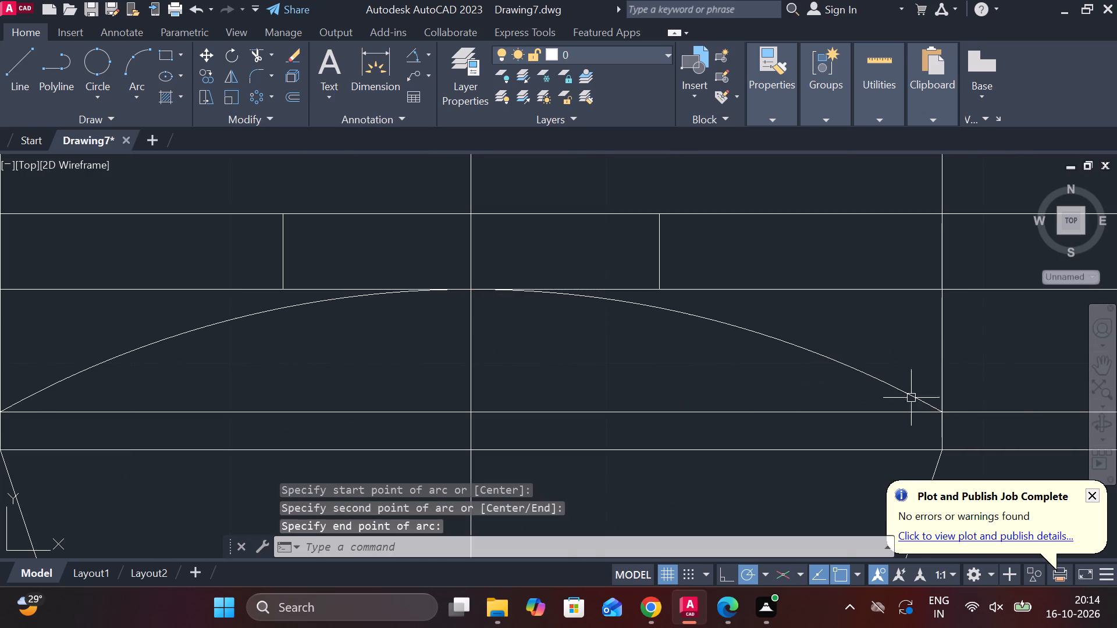
pyautogui.scroll(-2, 801, 372)
pyautogui.press('Escape')
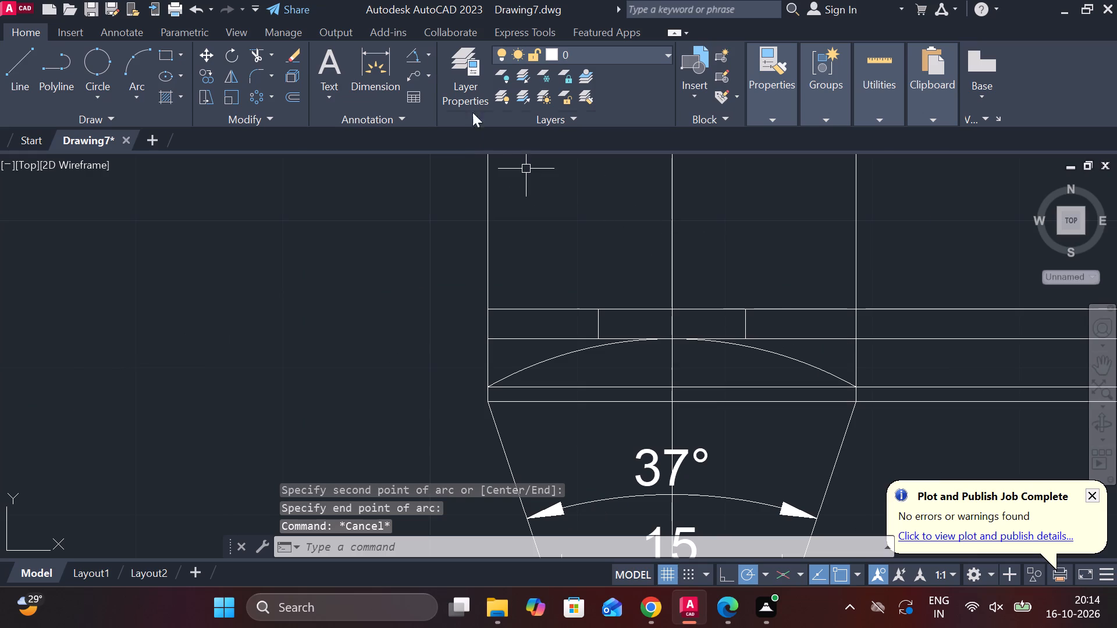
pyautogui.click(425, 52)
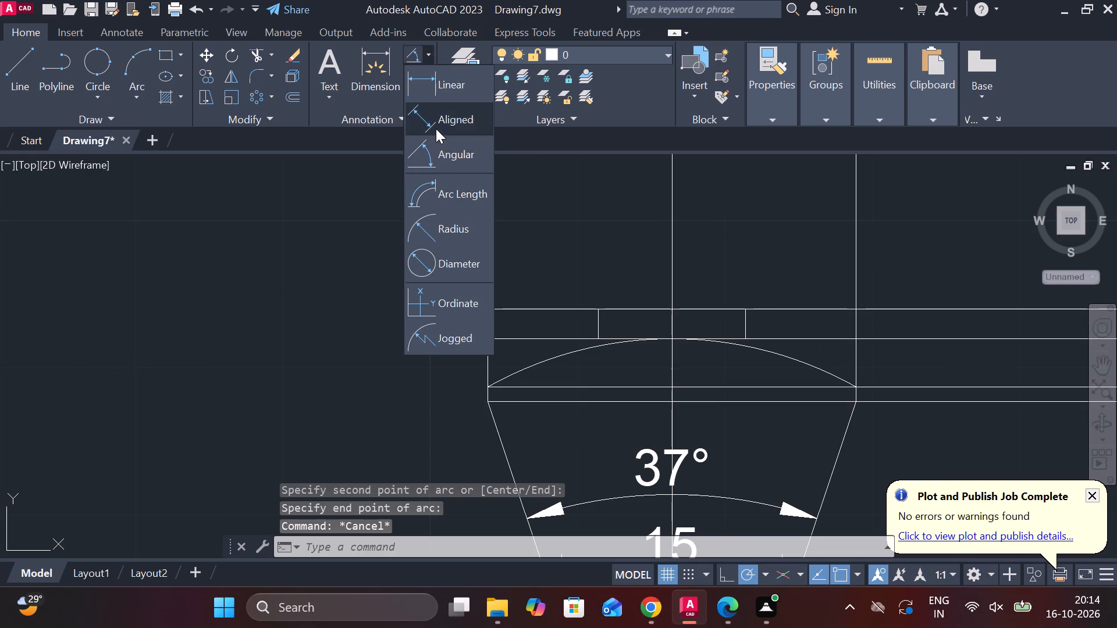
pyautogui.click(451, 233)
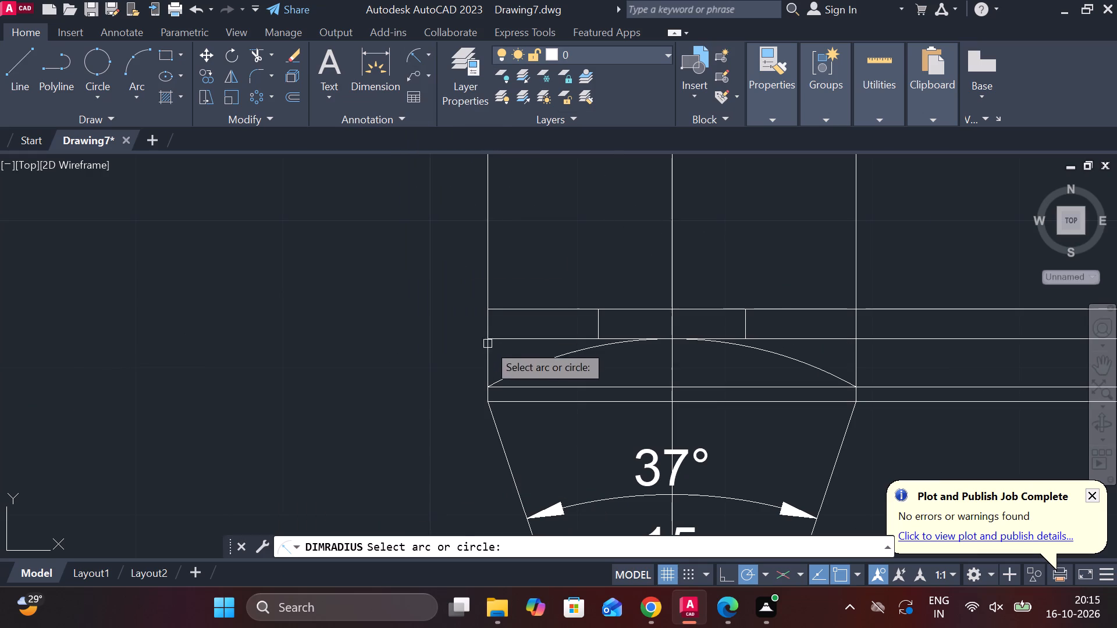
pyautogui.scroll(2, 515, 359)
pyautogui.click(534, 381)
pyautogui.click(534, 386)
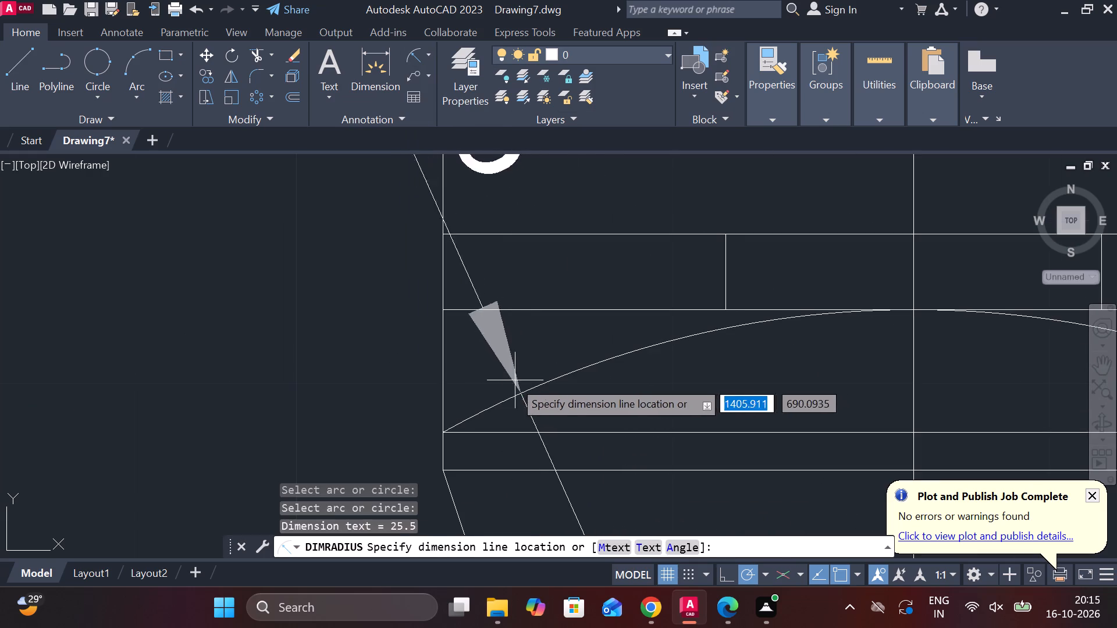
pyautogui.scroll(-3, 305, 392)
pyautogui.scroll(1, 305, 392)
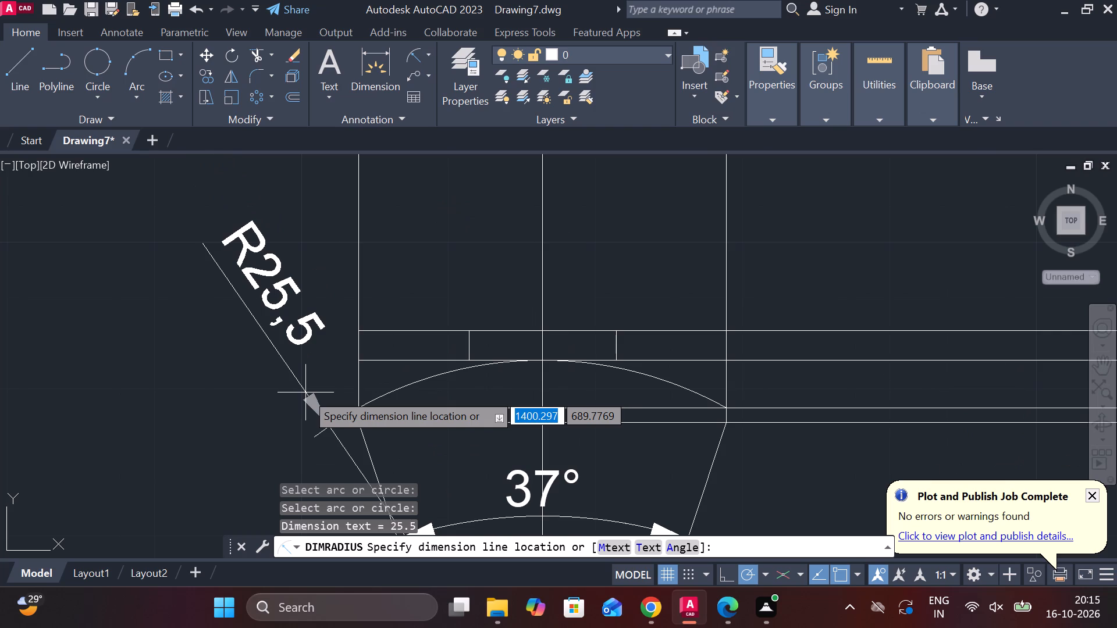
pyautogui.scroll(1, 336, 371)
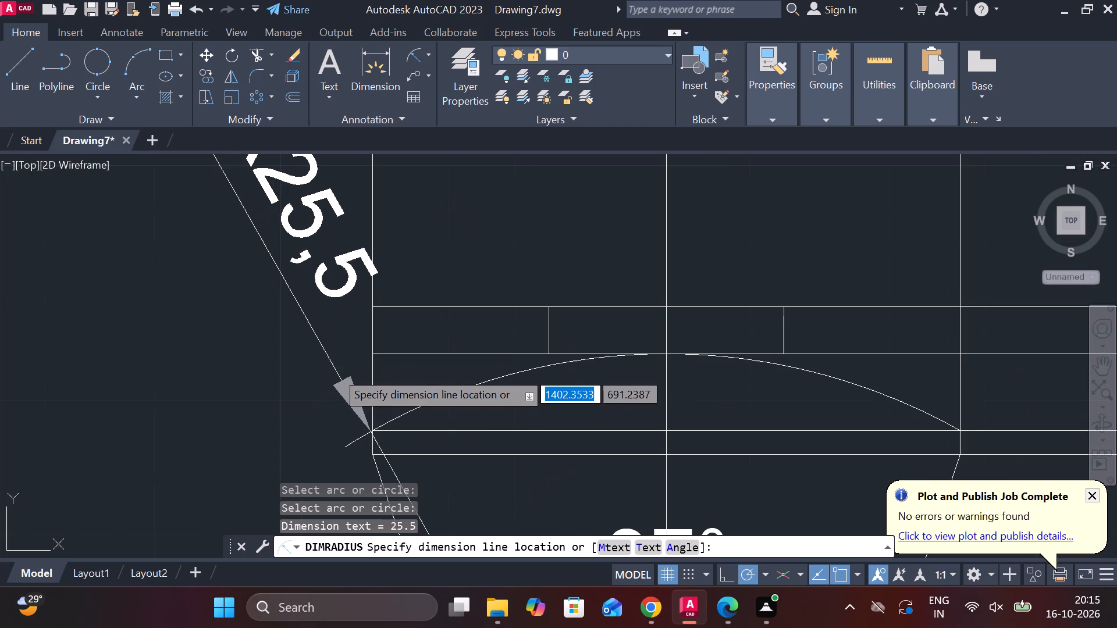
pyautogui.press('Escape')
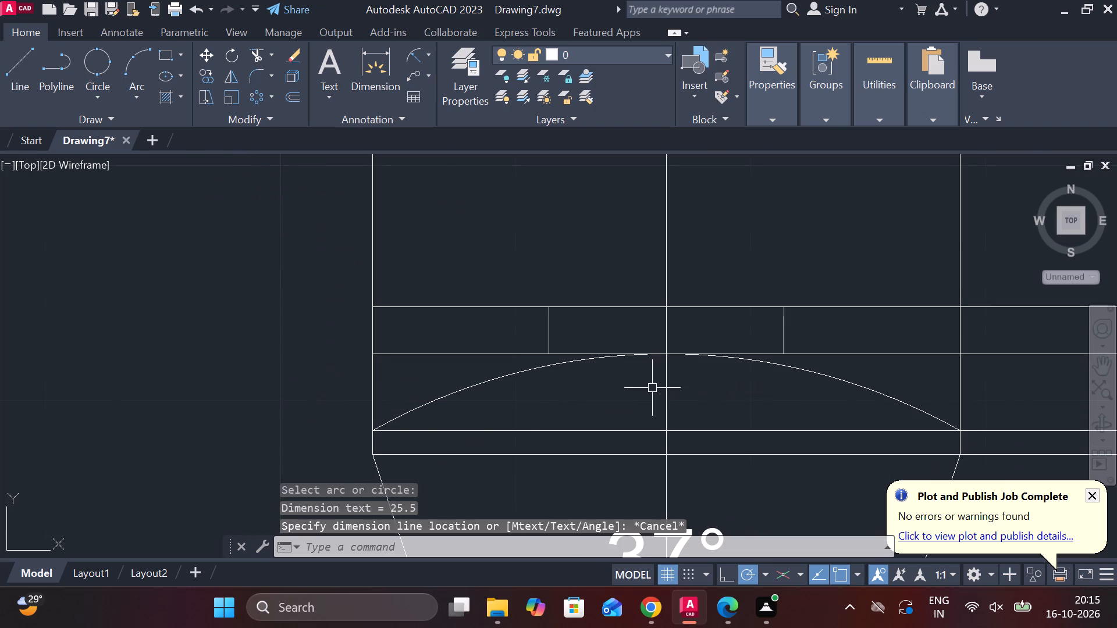
# Set the ISO-25 dimension style's linear precision to 0 and make the style current.
pyautogui.scroll(-2, 671, 384)
pyautogui.moveTo(625, 383); pyautogui.dragTo(531, 374, button='middle')
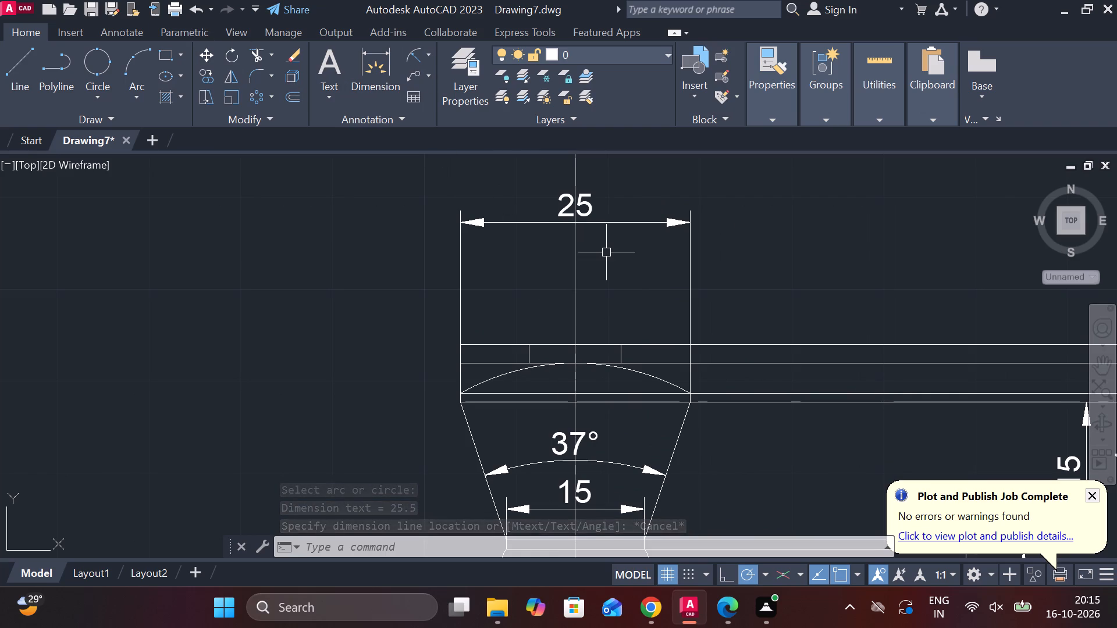
pyautogui.write('D')
pyautogui.press('space')
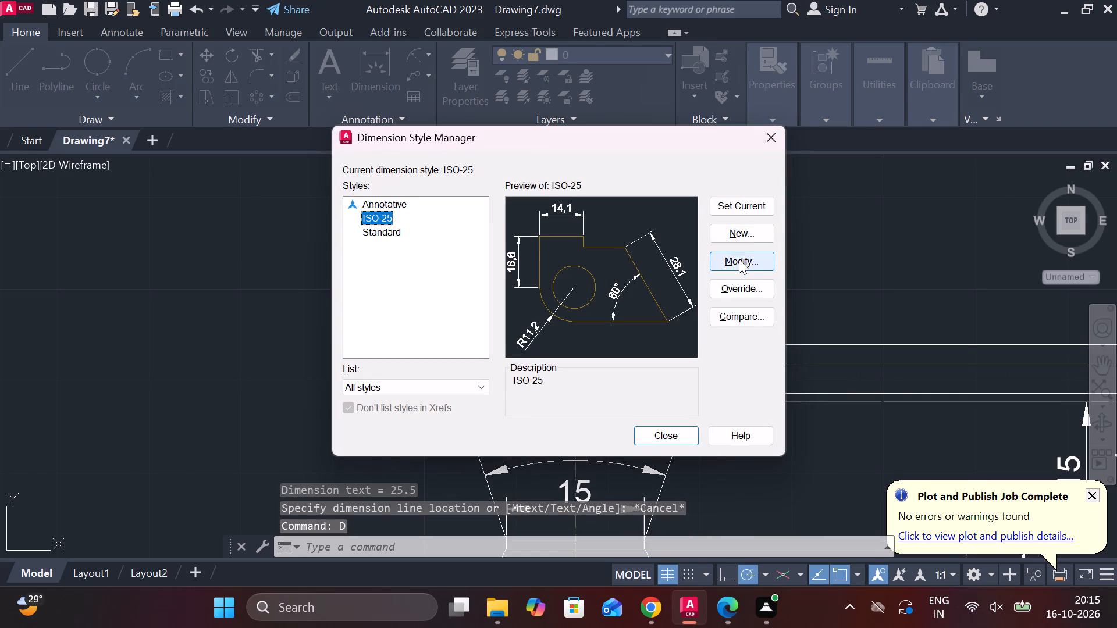
pyautogui.click(738, 255)
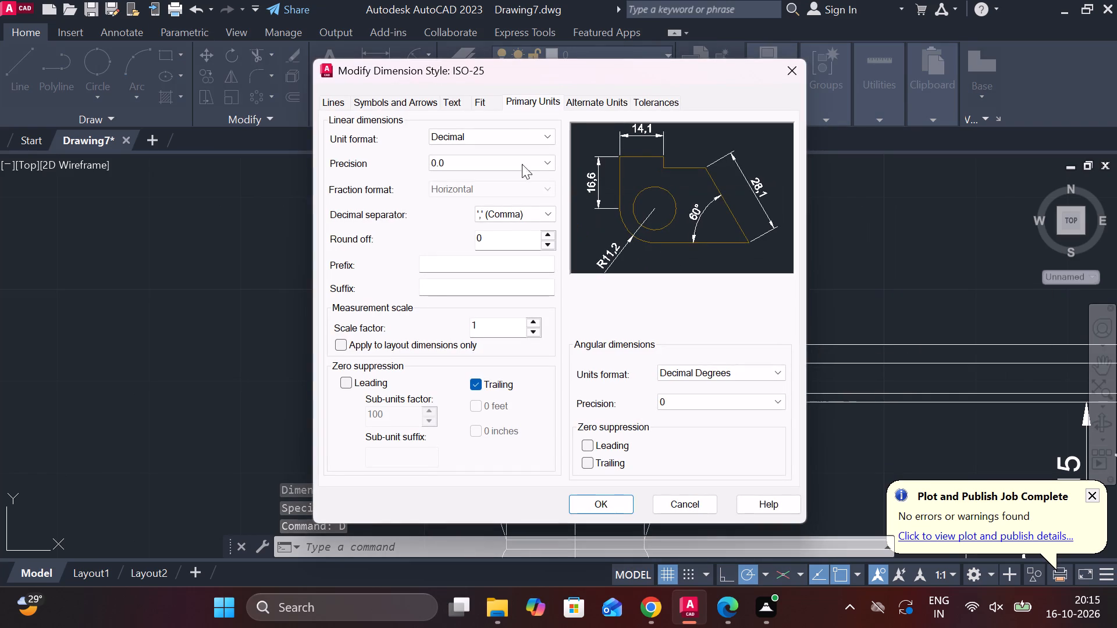
pyautogui.click(500, 162)
pyautogui.click(430, 183)
pyautogui.click(462, 167)
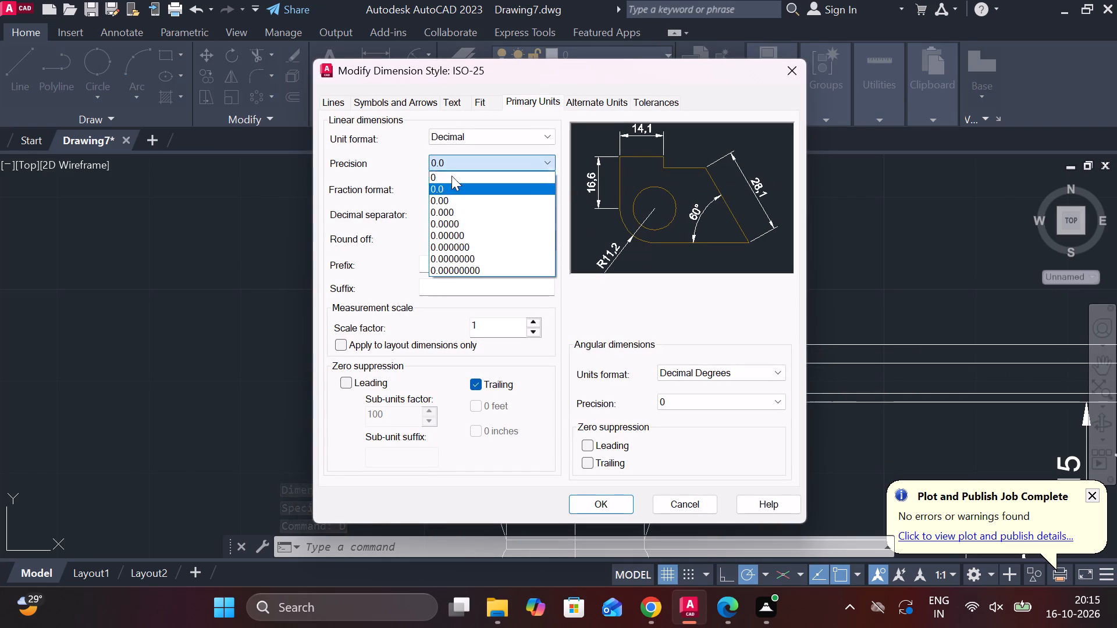
pyautogui.click(448, 179)
pyautogui.click(603, 513)
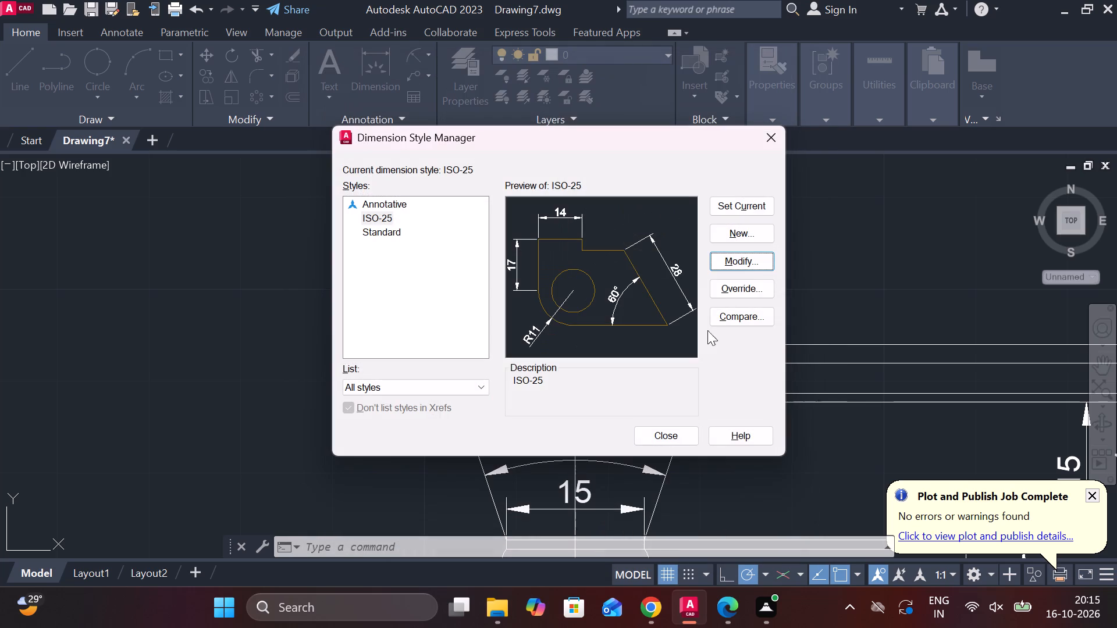
pyautogui.click(757, 199)
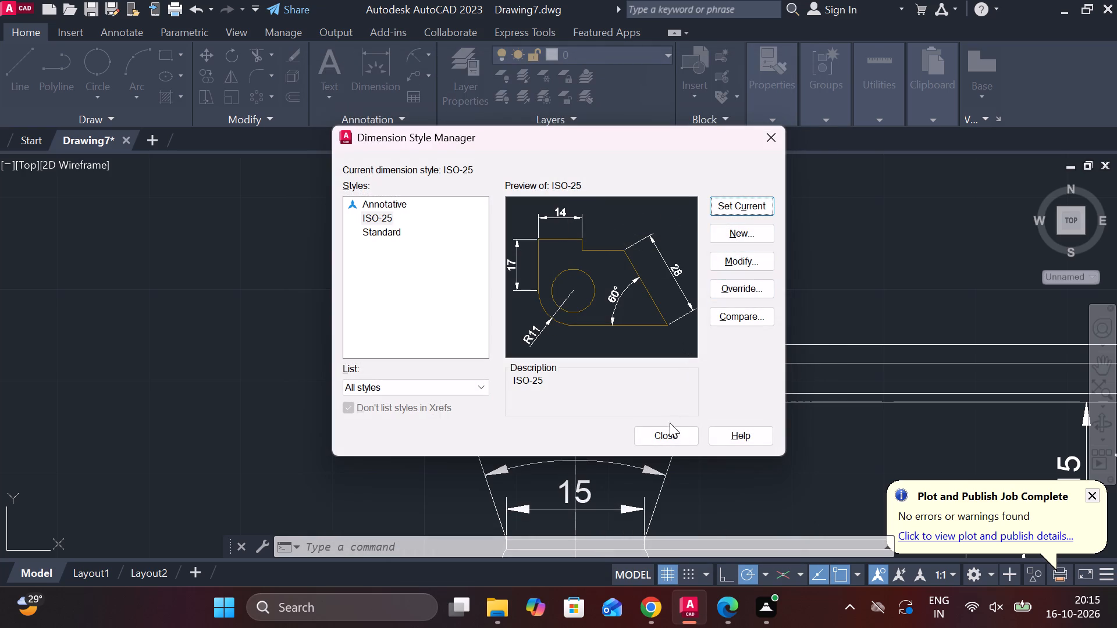
pyautogui.click(667, 431)
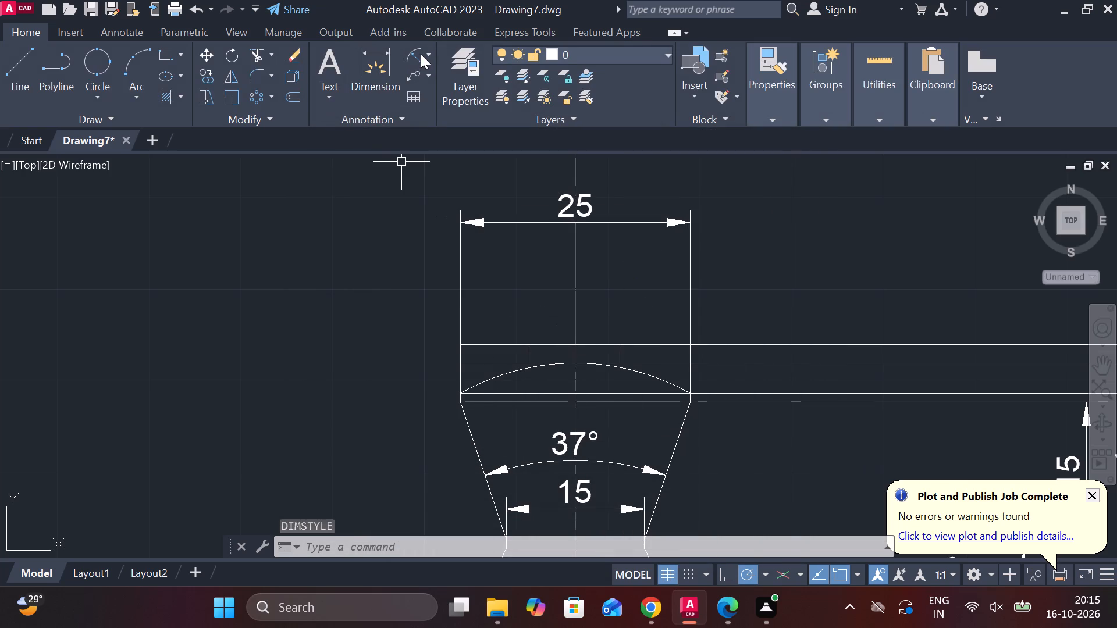
# Add a radius dimension to the new arc in the flared top, placed outside the profile to its upper right.
pyautogui.click(419, 53)
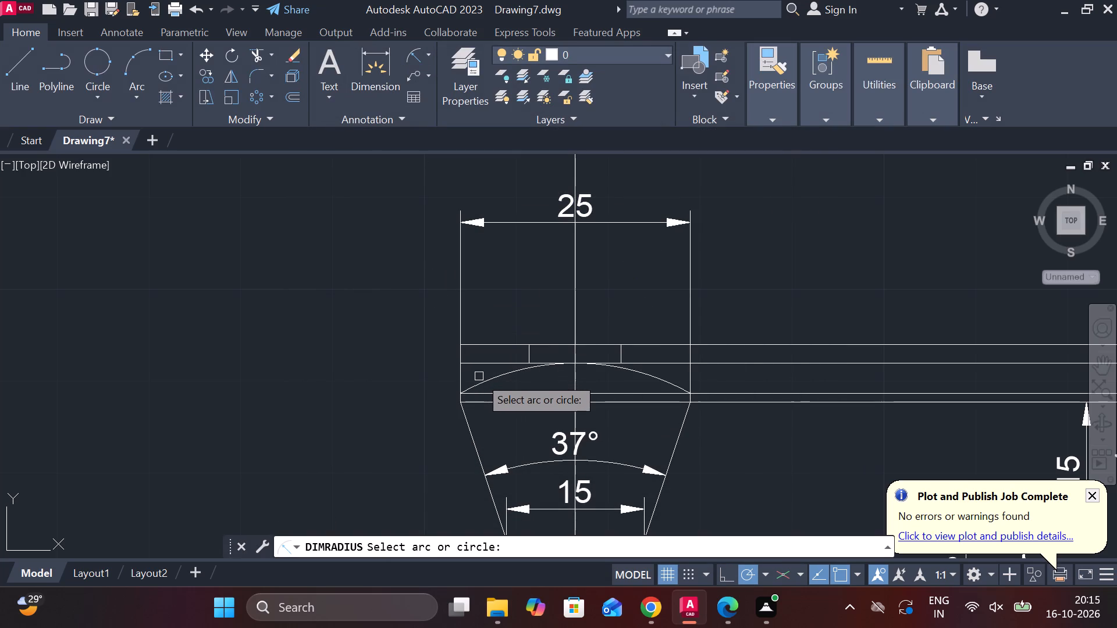
pyautogui.click(488, 381)
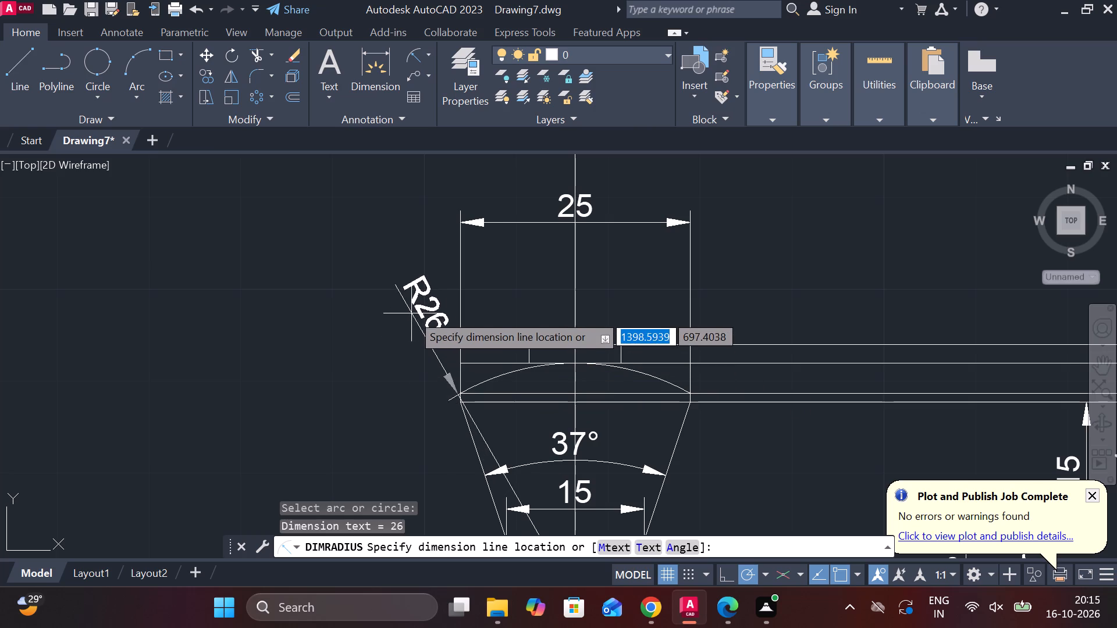
pyautogui.scroll(2, 443, 317)
pyautogui.scroll(-1, 472, 284)
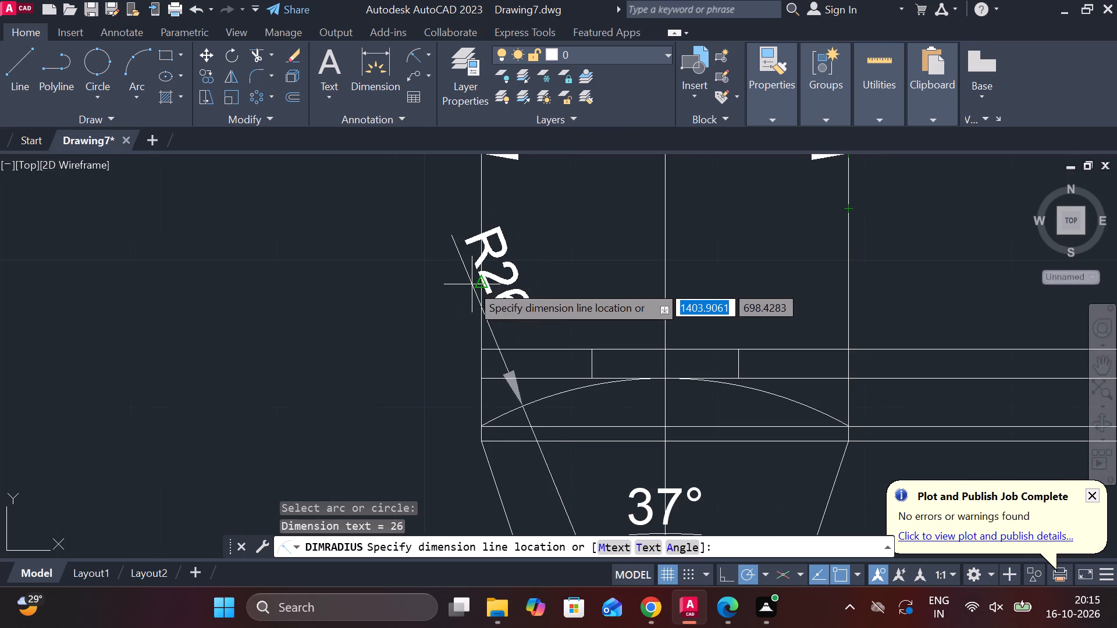
pyautogui.scroll(-2, 520, 348)
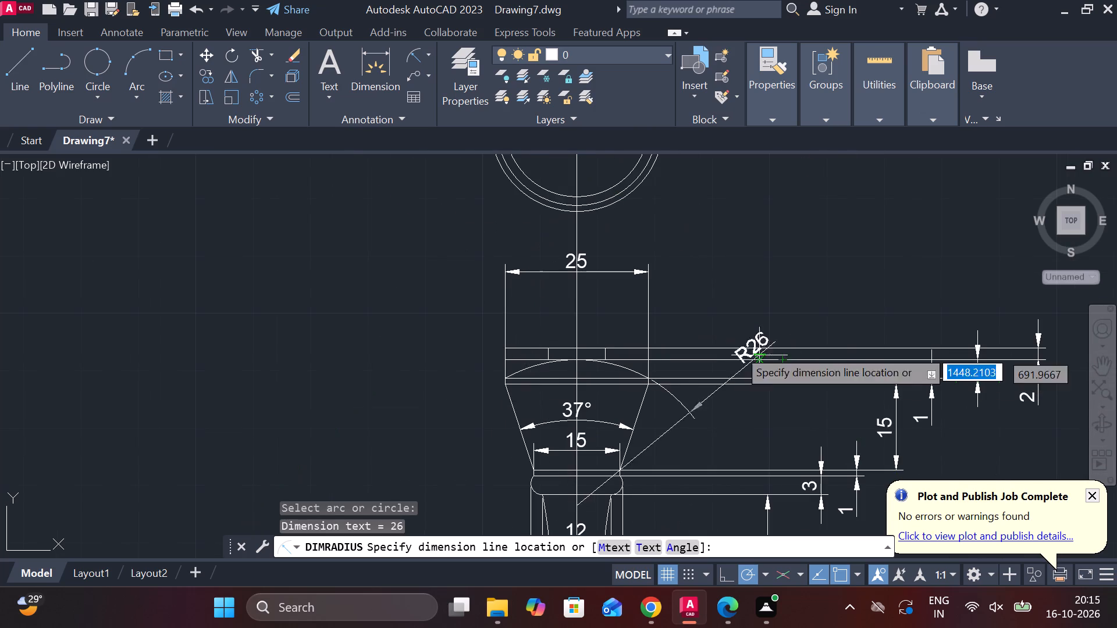
pyautogui.scroll(2, 673, 336)
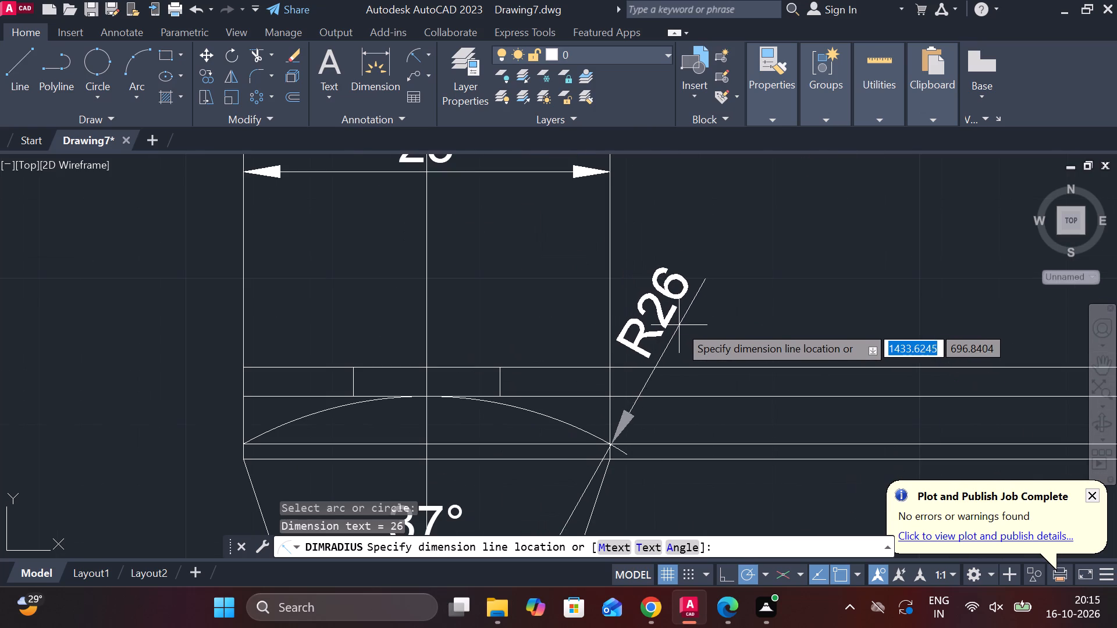
pyautogui.click(734, 336)
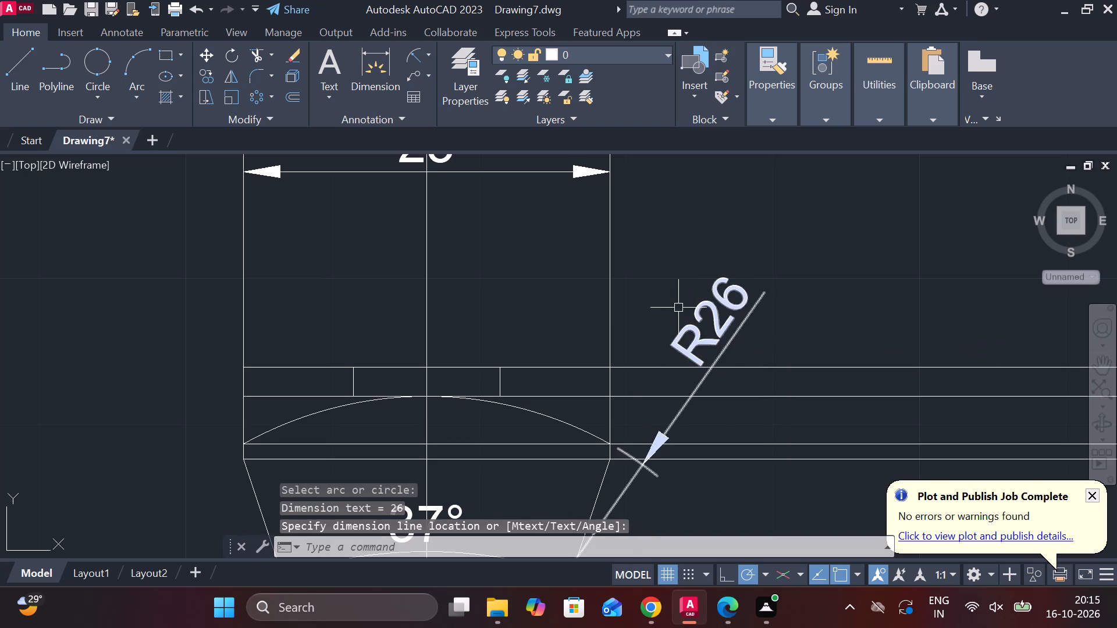
# Examine the small rectangles and the arc at the top of the piece.
pyautogui.scroll(1, 664, 313)
pyautogui.scroll(-2, 580, 408)
pyautogui.moveTo(522, 443); pyautogui.dragTo(577, 370, button='middle')
pyautogui.scroll(3, 415, 315)
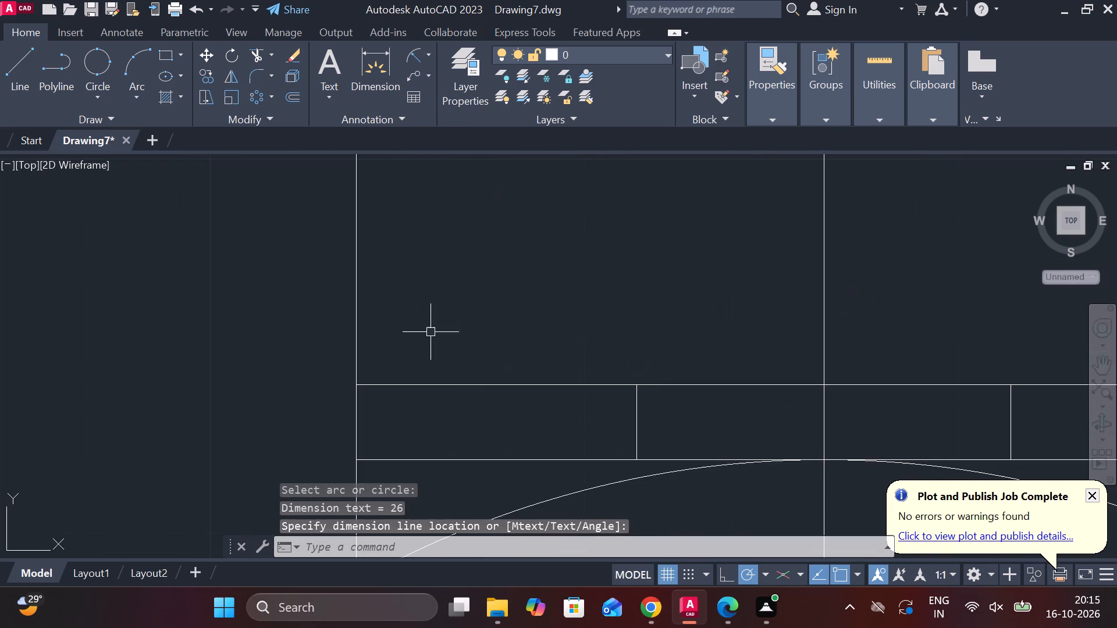
pyautogui.moveTo(496, 359); pyautogui.dragTo(321, 370, button='middle')
pyautogui.moveTo(597, 382); pyautogui.dragTo(505, 303, button='middle')
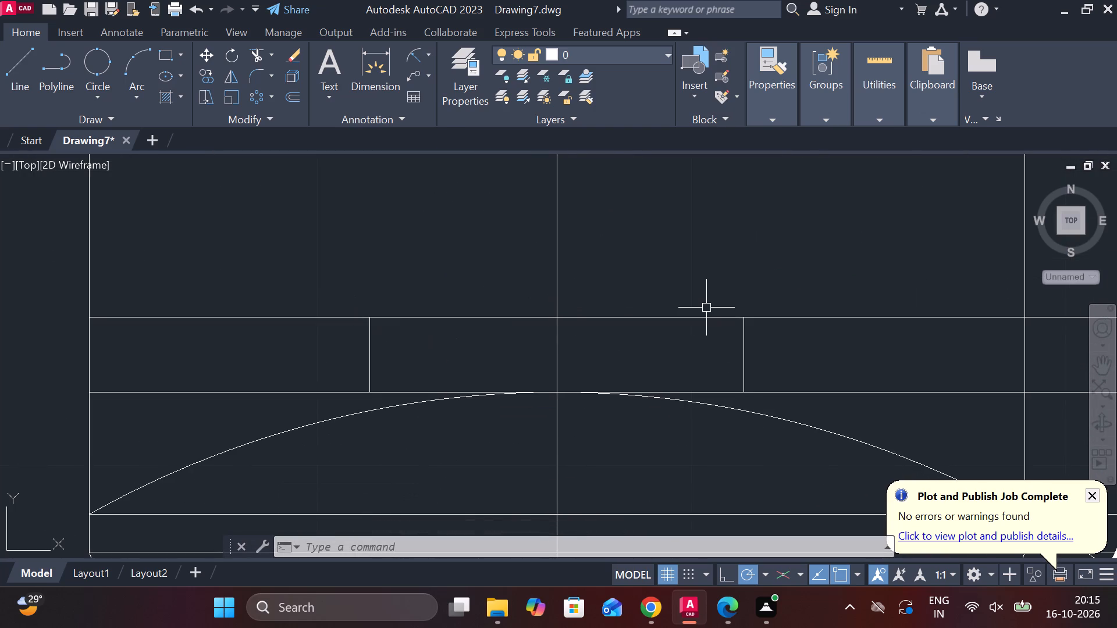
pyautogui.middleClick(627, 338)
pyautogui.moveTo(473, 324); pyautogui.dragTo(473, 346, button='middle')
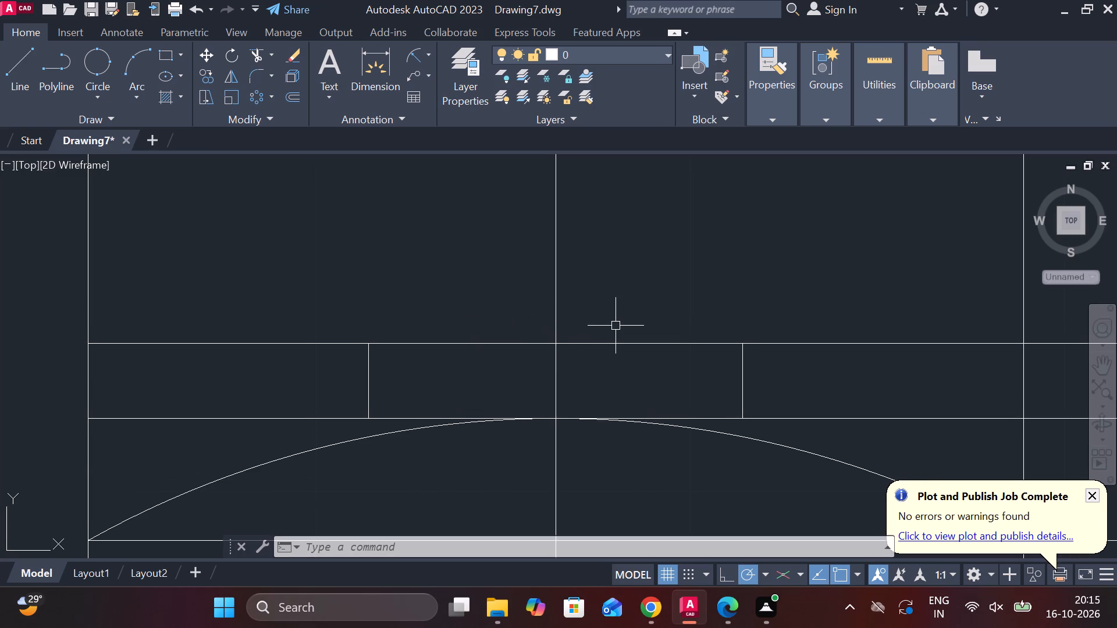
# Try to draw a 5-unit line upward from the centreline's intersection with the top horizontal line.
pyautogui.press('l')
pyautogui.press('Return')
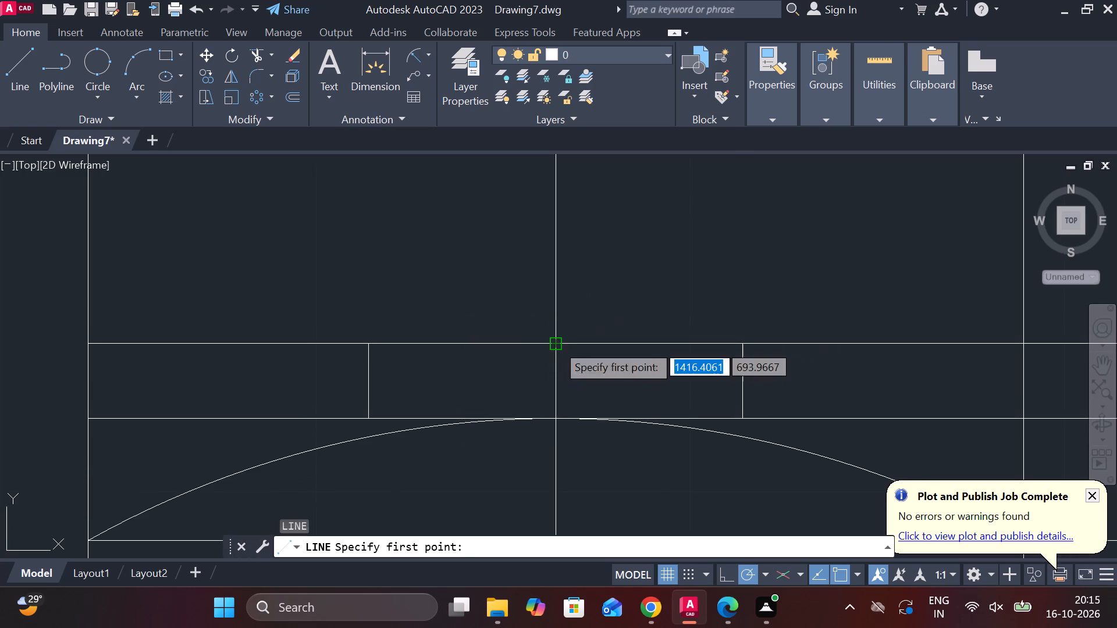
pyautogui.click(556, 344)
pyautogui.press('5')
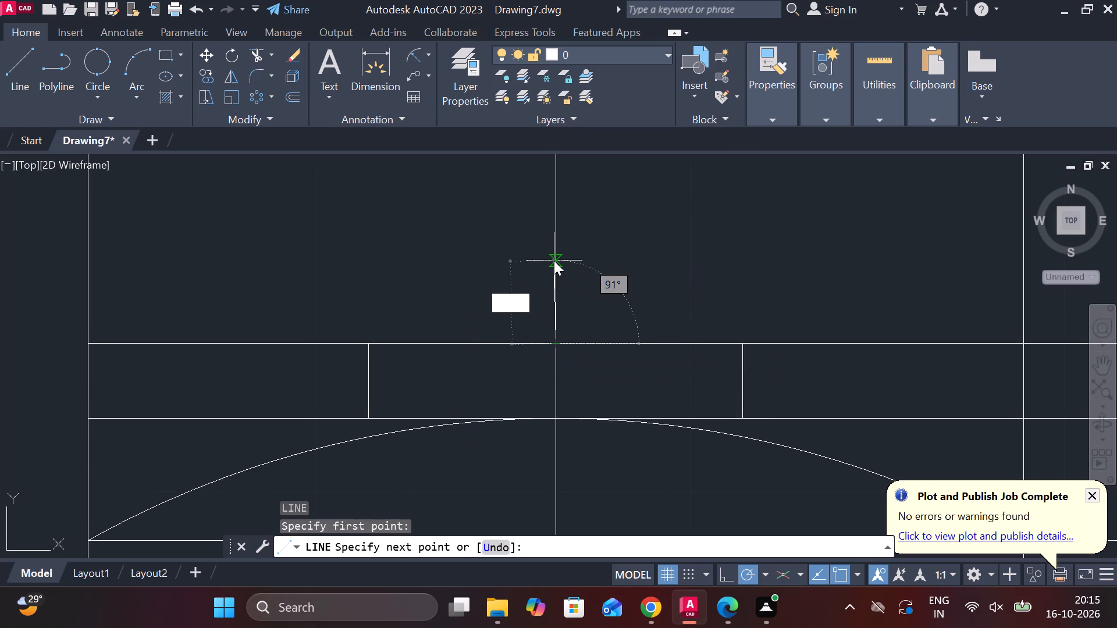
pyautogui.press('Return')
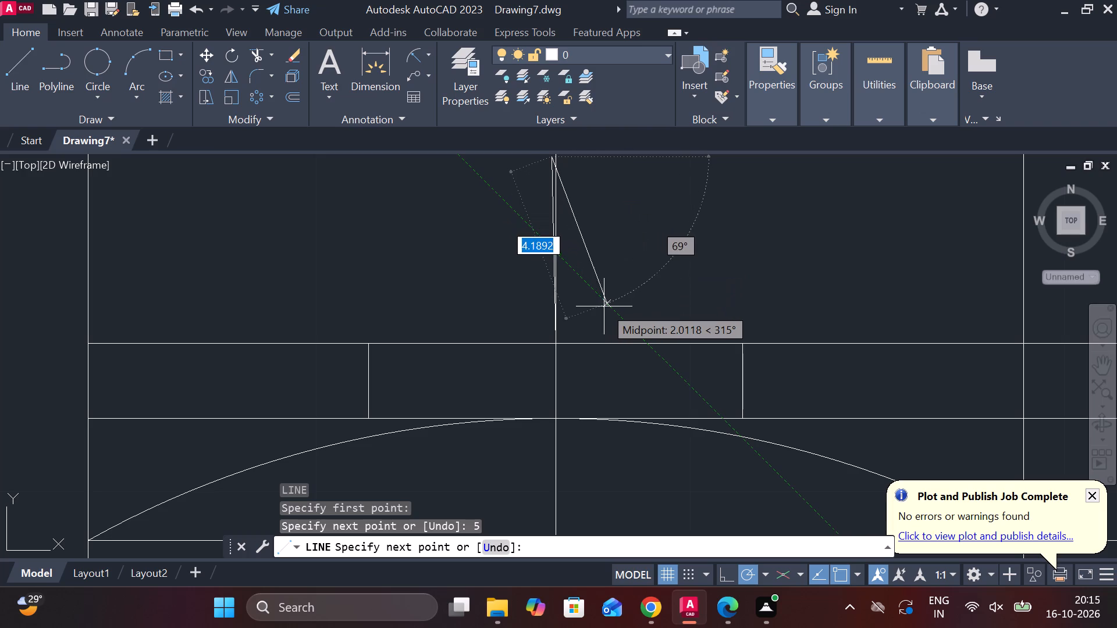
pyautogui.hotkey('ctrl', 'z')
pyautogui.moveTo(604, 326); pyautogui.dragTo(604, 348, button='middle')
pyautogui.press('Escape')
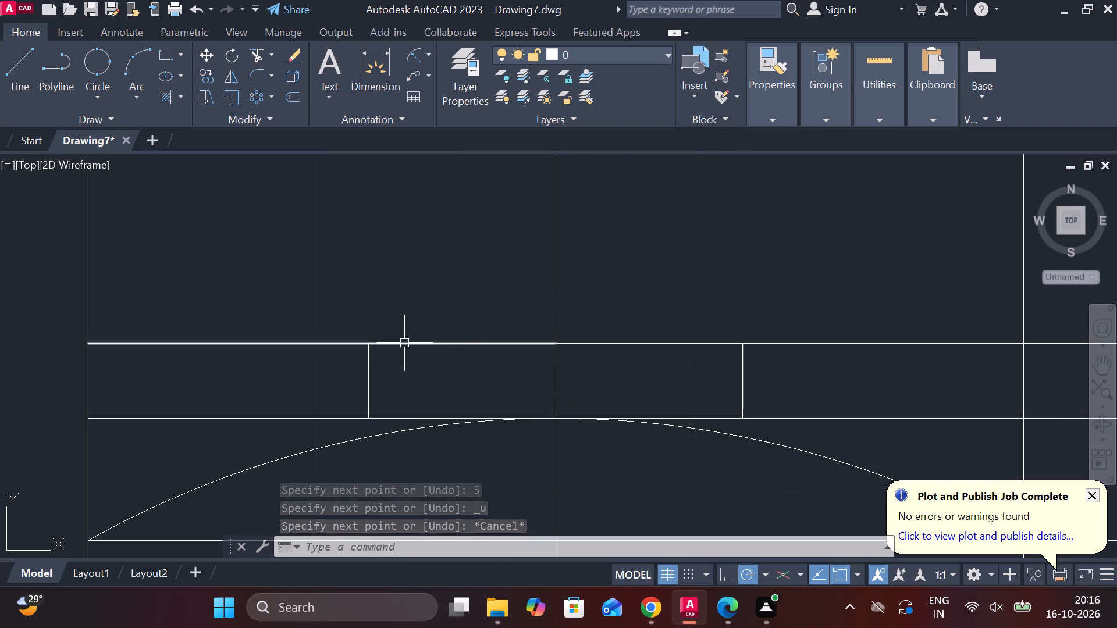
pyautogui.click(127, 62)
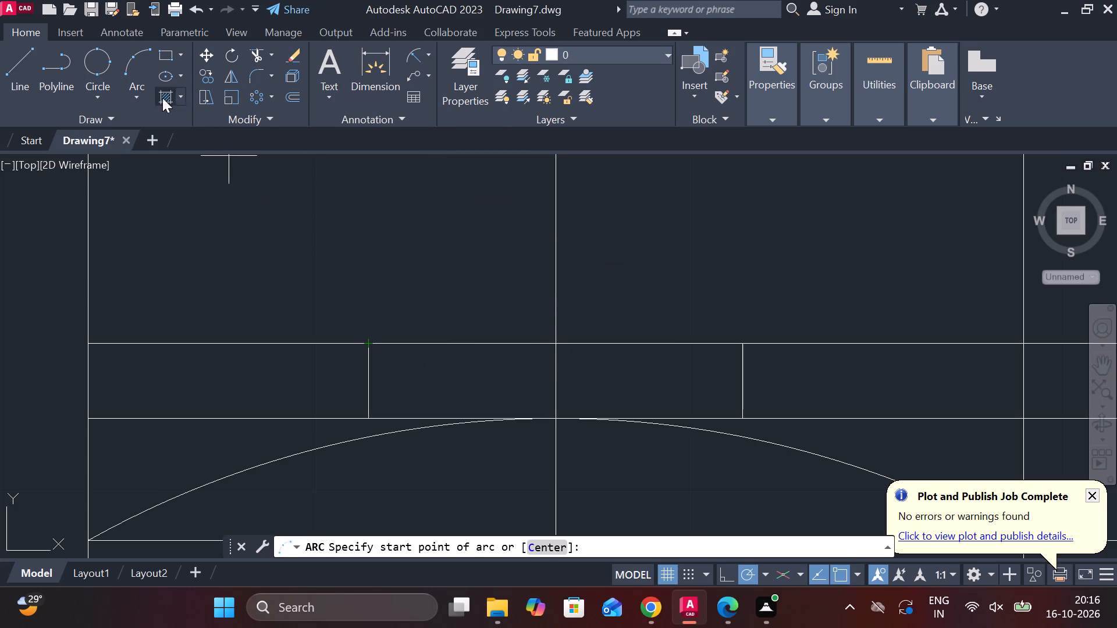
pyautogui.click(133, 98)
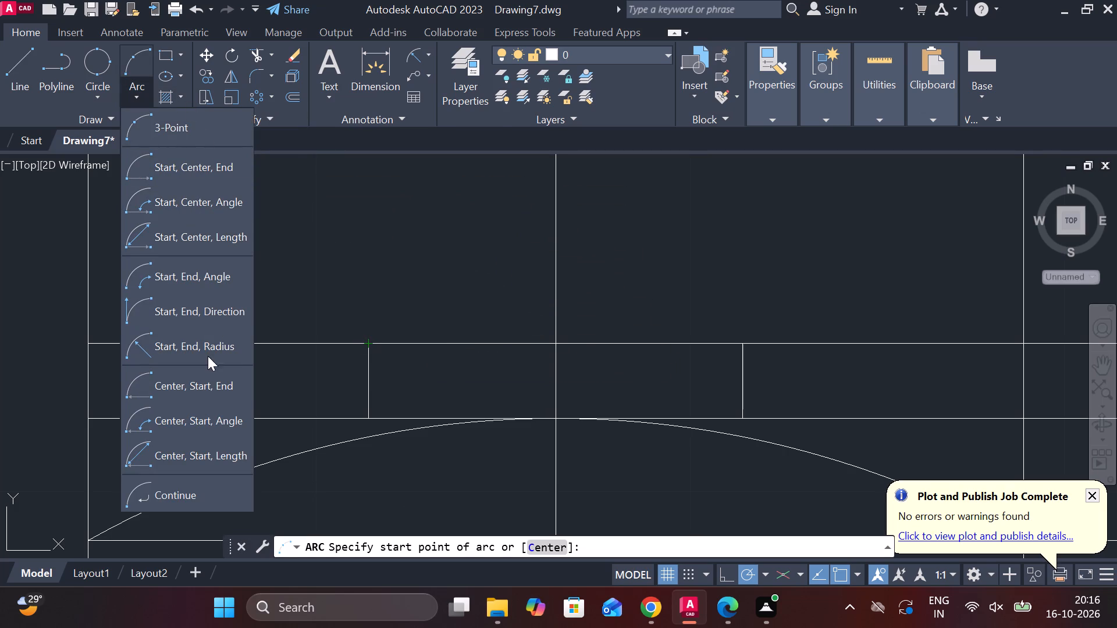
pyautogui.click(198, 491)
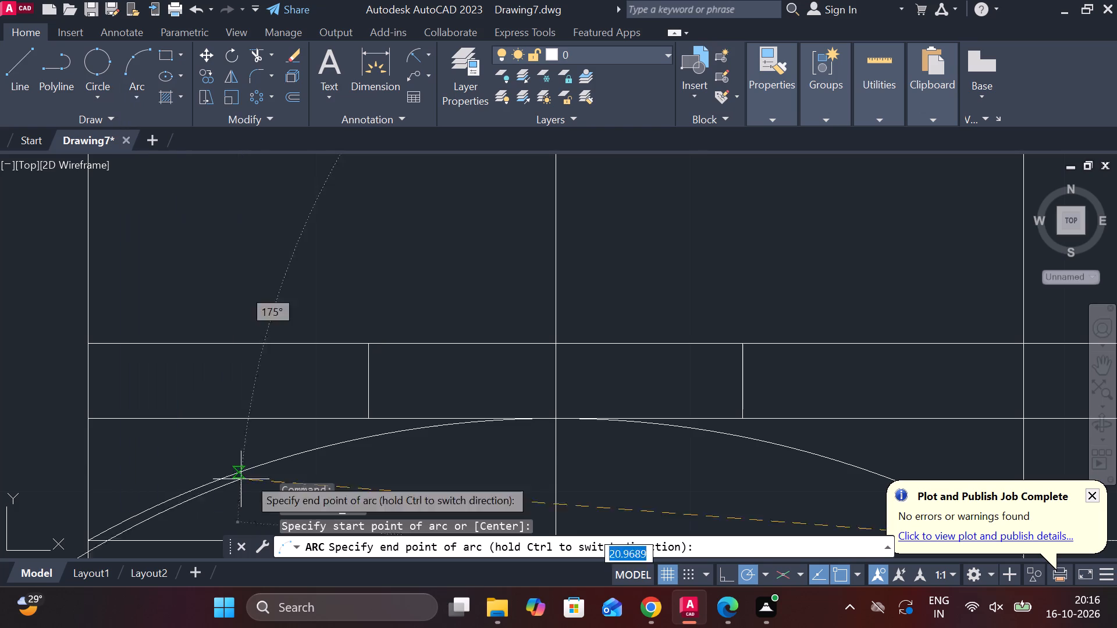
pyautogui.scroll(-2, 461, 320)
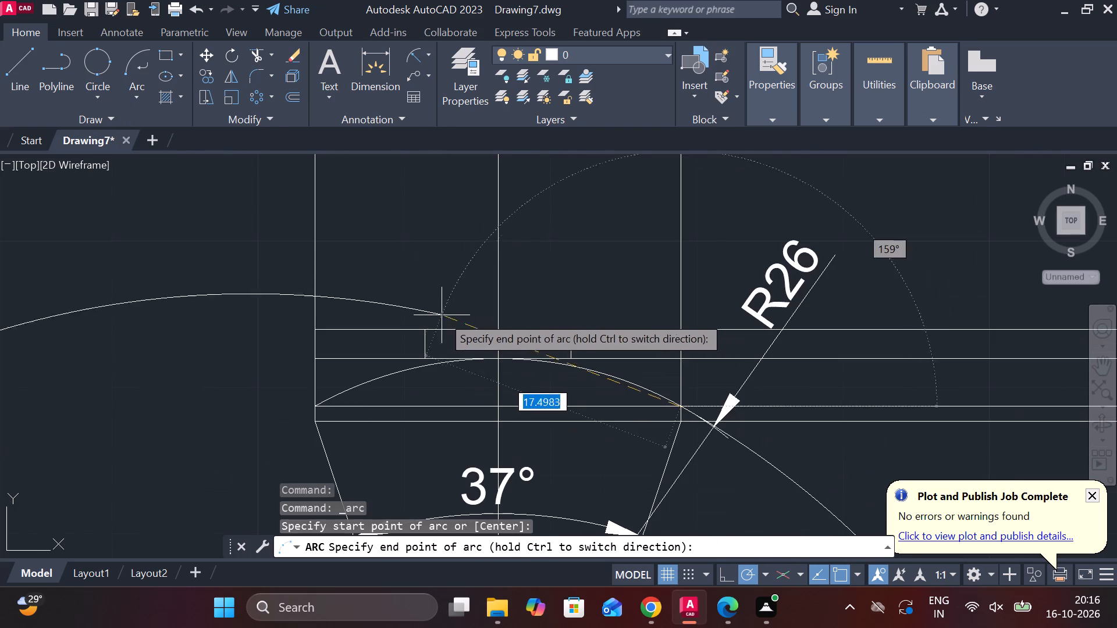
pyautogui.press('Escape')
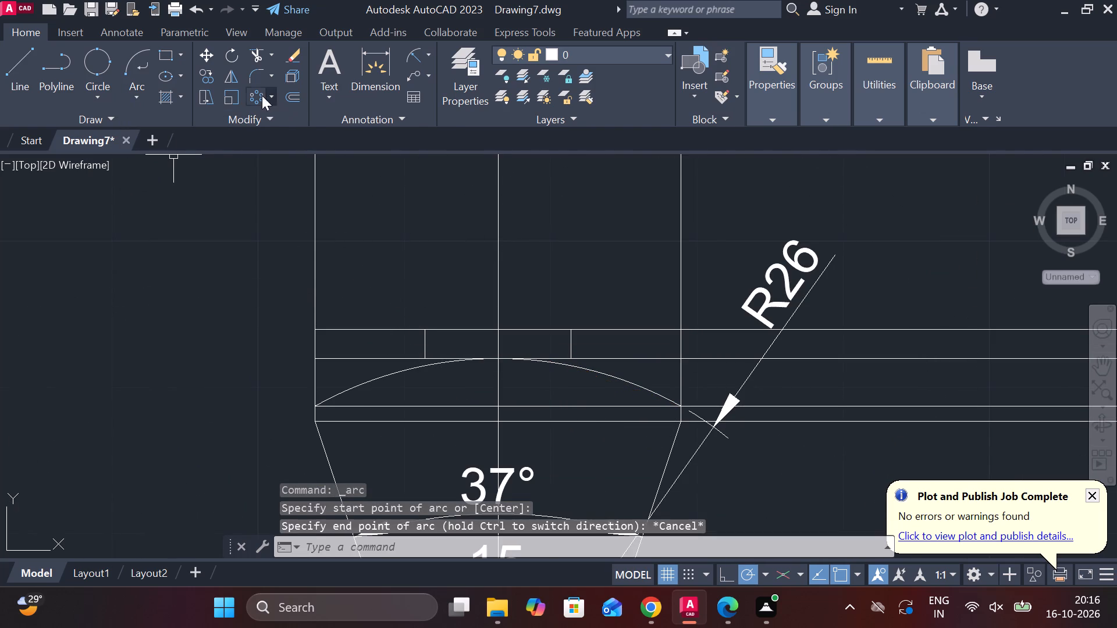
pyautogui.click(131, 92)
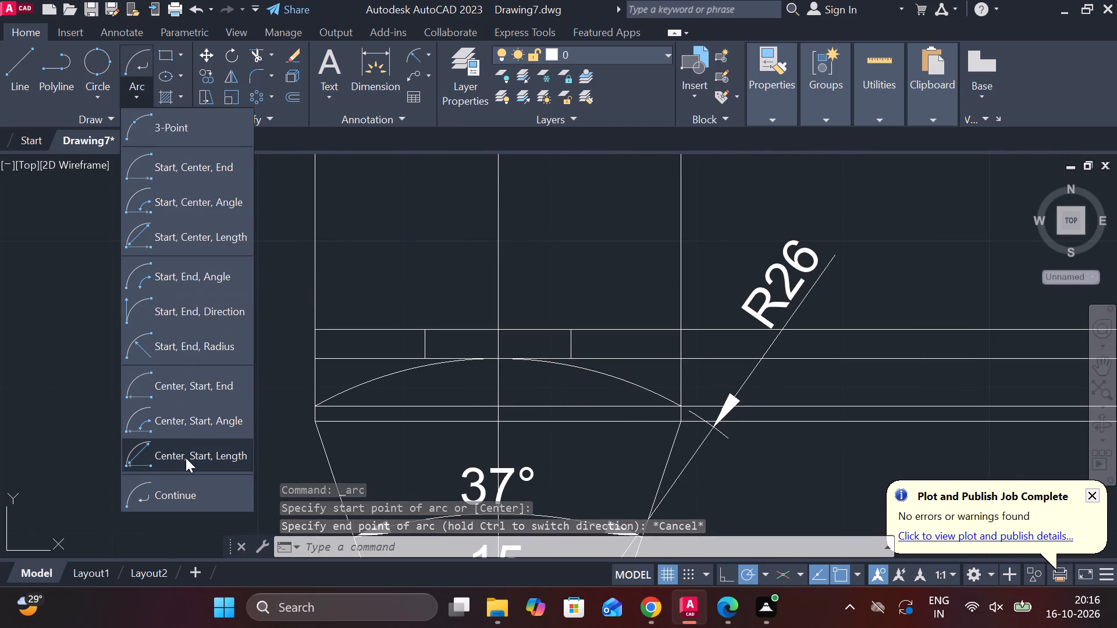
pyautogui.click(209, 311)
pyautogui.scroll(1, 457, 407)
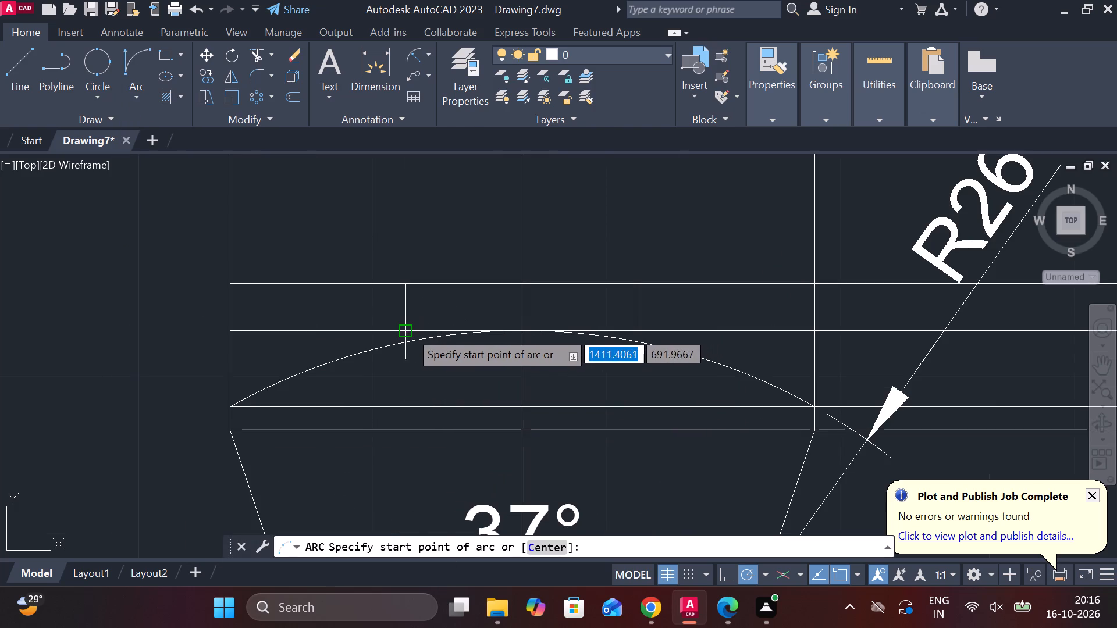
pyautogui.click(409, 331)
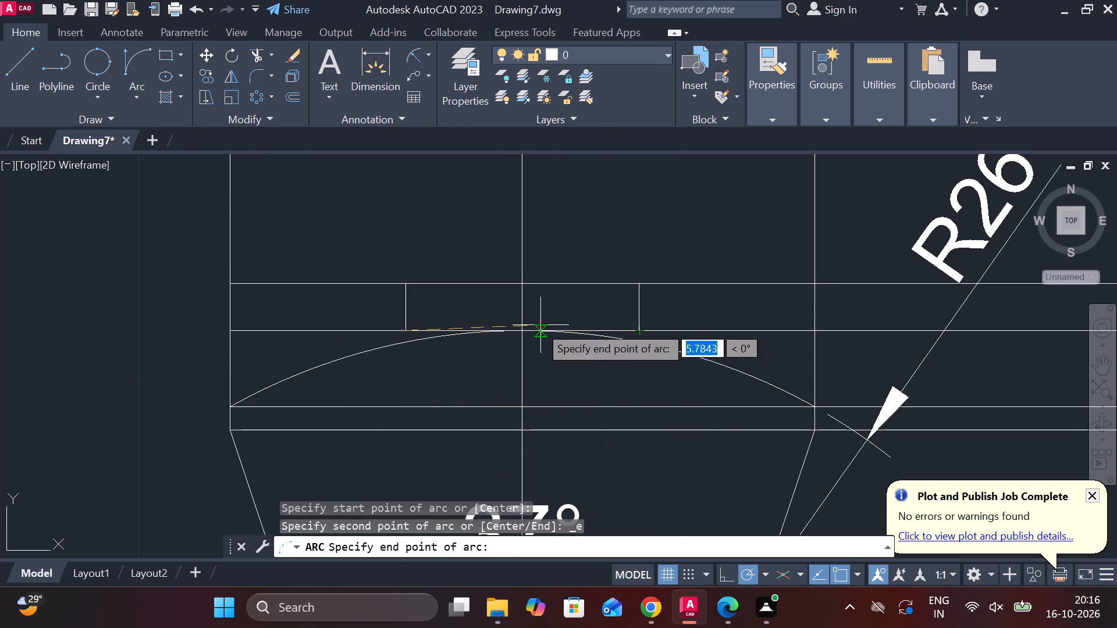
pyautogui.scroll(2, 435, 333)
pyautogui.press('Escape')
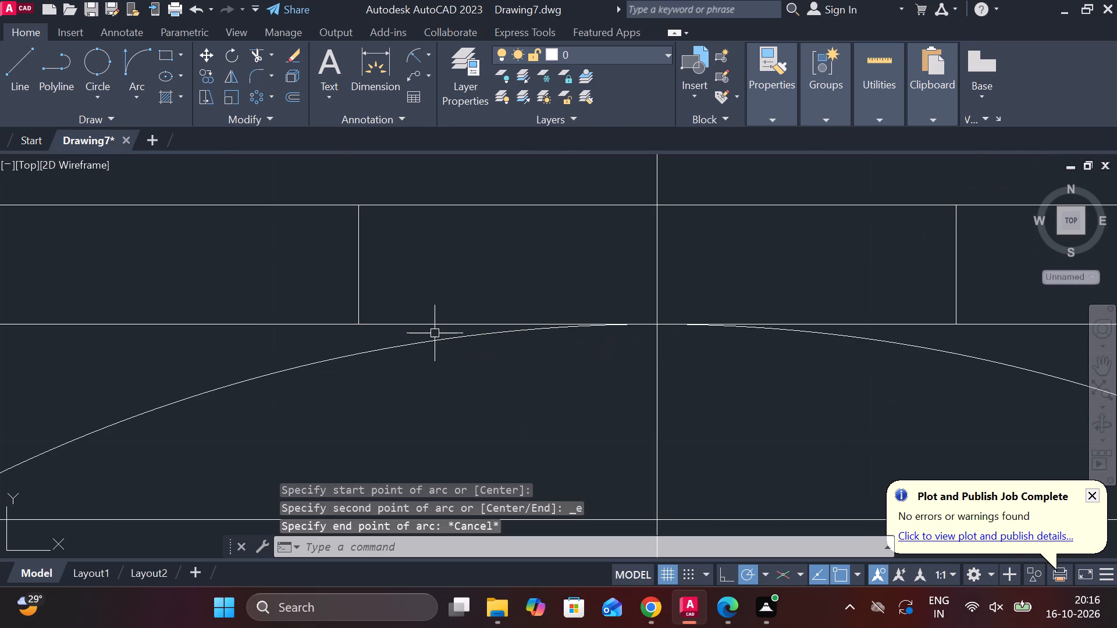
# Extend the two short vertical lines beside the centreline down to the flared top's arc.
pyautogui.write('EC')
pyautogui.press('BackSpace')
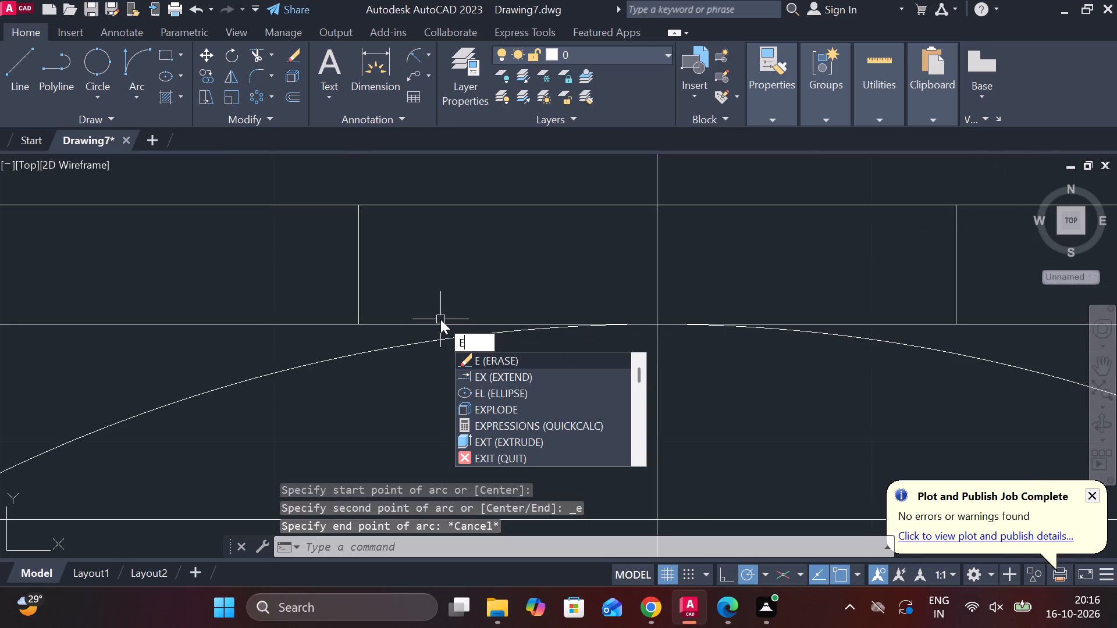
pyautogui.write('X')
pyautogui.press('space')
pyautogui.click(358, 292)
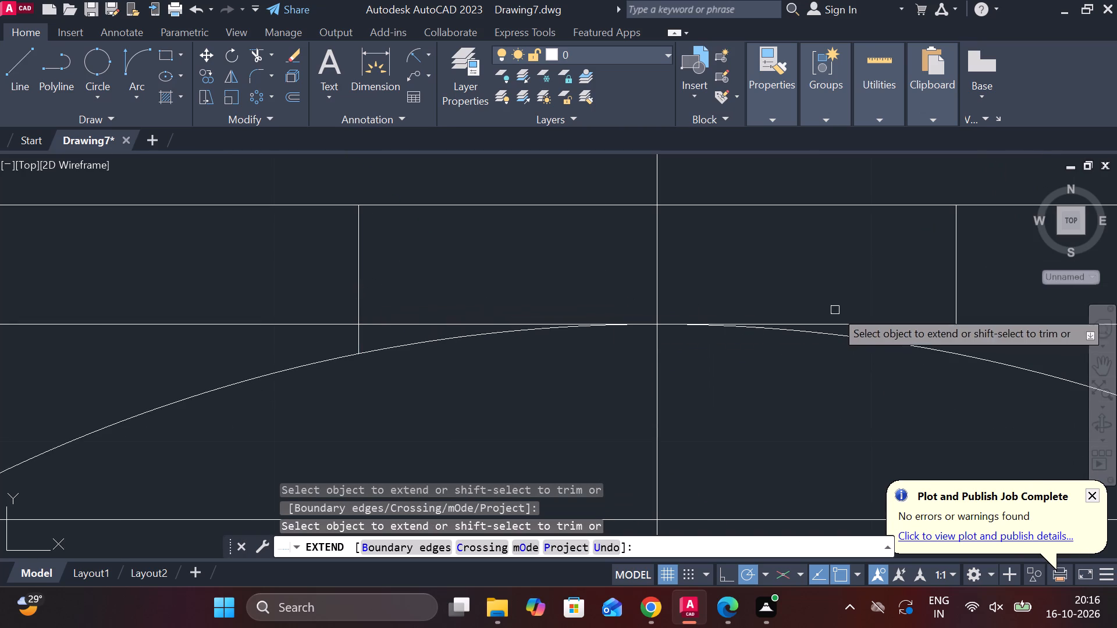
pyautogui.click(962, 298)
pyautogui.click(949, 299)
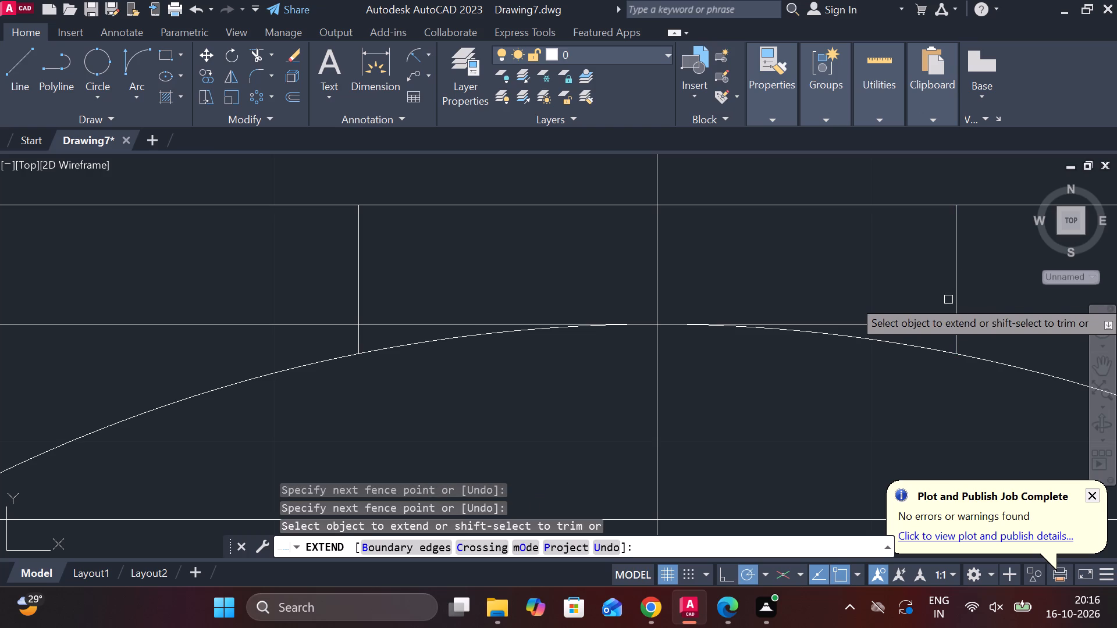
pyautogui.moveTo(935, 297); pyautogui.dragTo(792, 316, button='middle')
pyautogui.press('Escape')
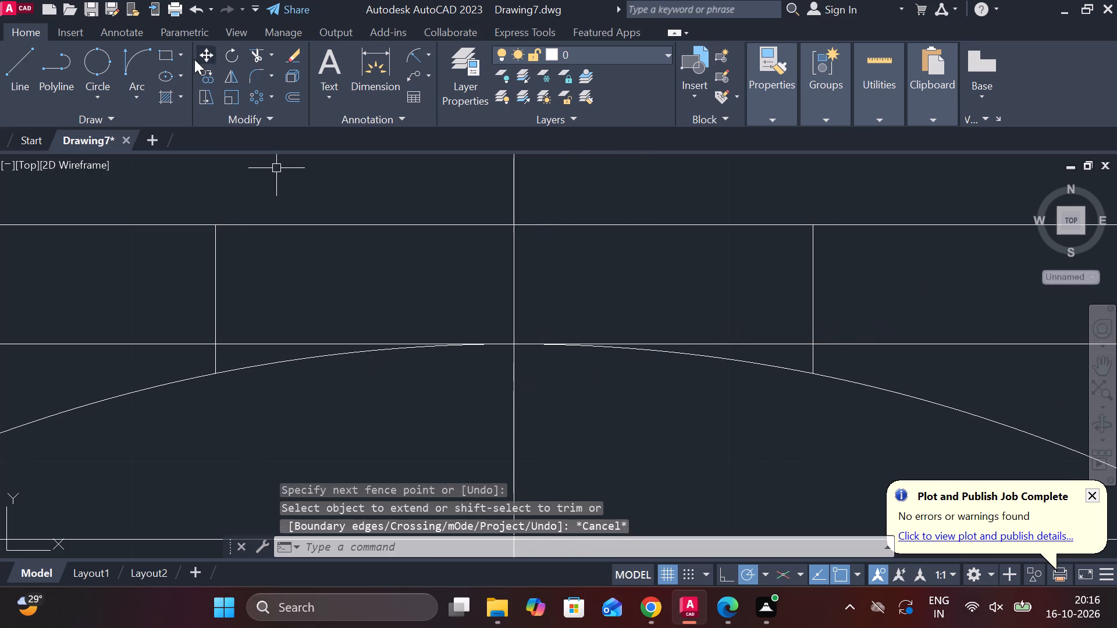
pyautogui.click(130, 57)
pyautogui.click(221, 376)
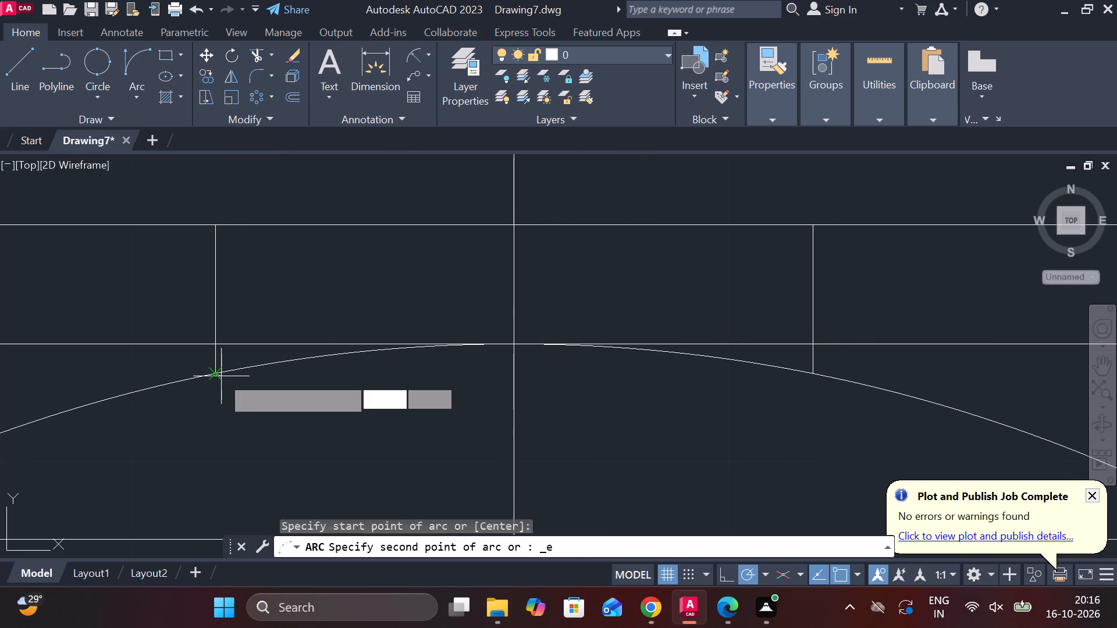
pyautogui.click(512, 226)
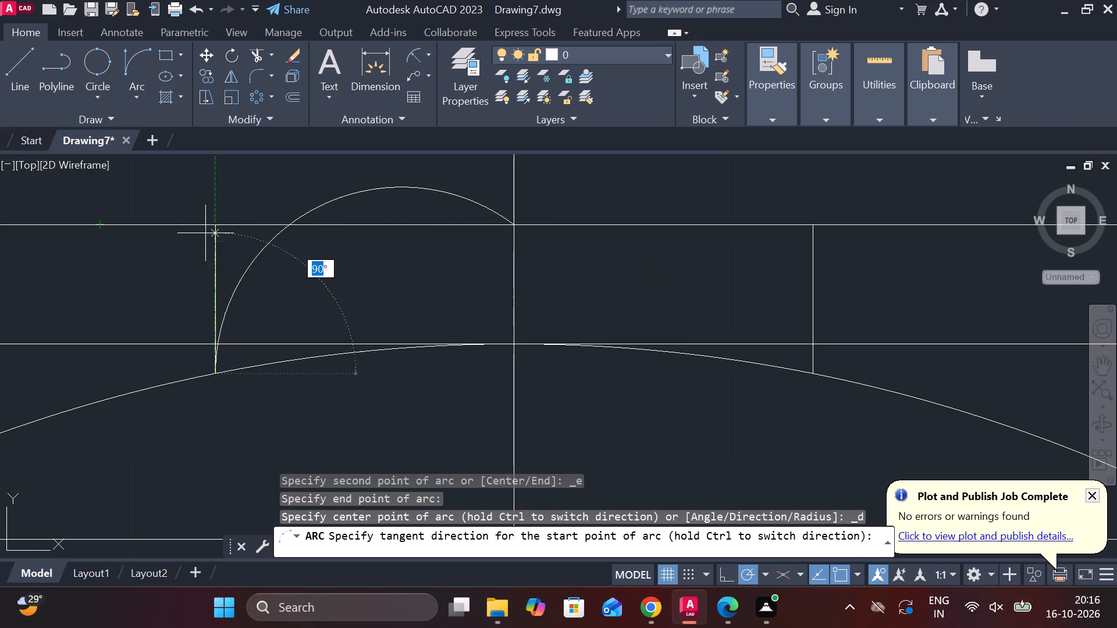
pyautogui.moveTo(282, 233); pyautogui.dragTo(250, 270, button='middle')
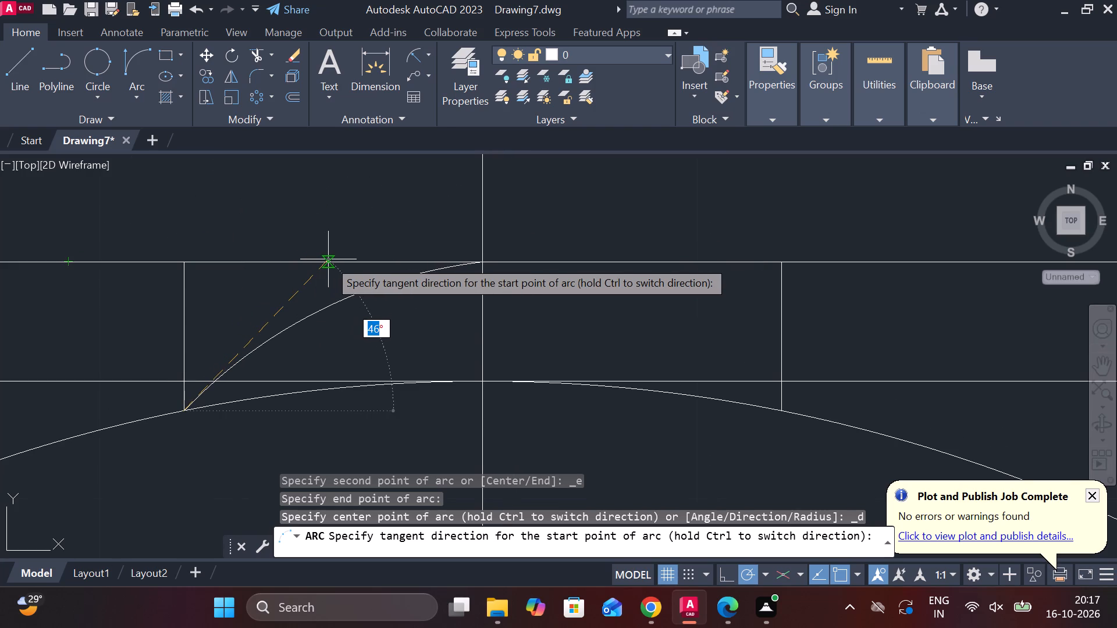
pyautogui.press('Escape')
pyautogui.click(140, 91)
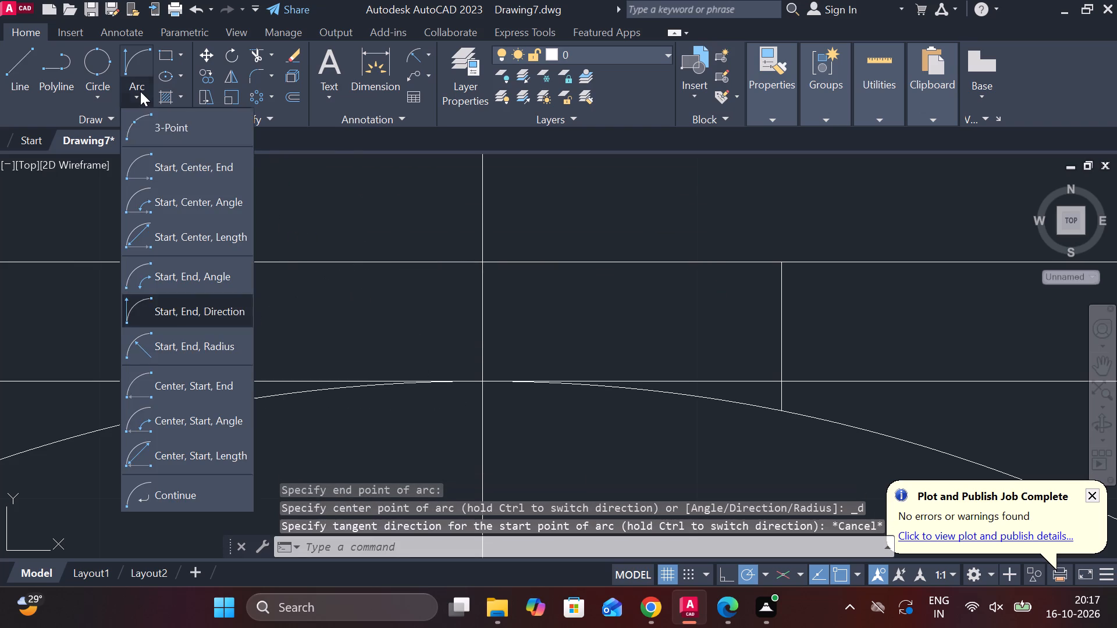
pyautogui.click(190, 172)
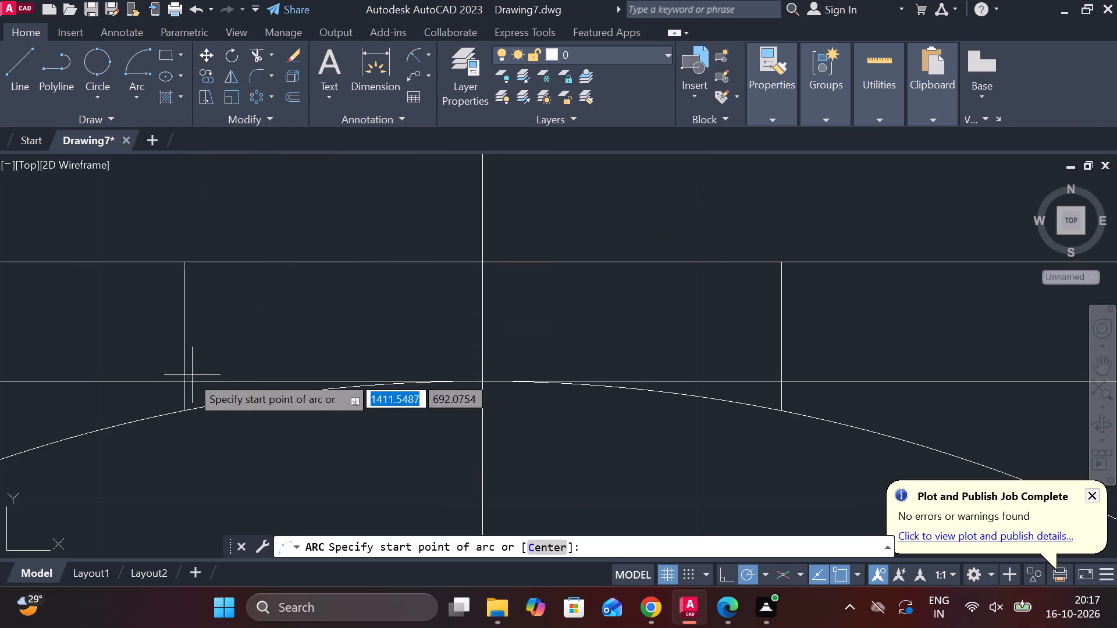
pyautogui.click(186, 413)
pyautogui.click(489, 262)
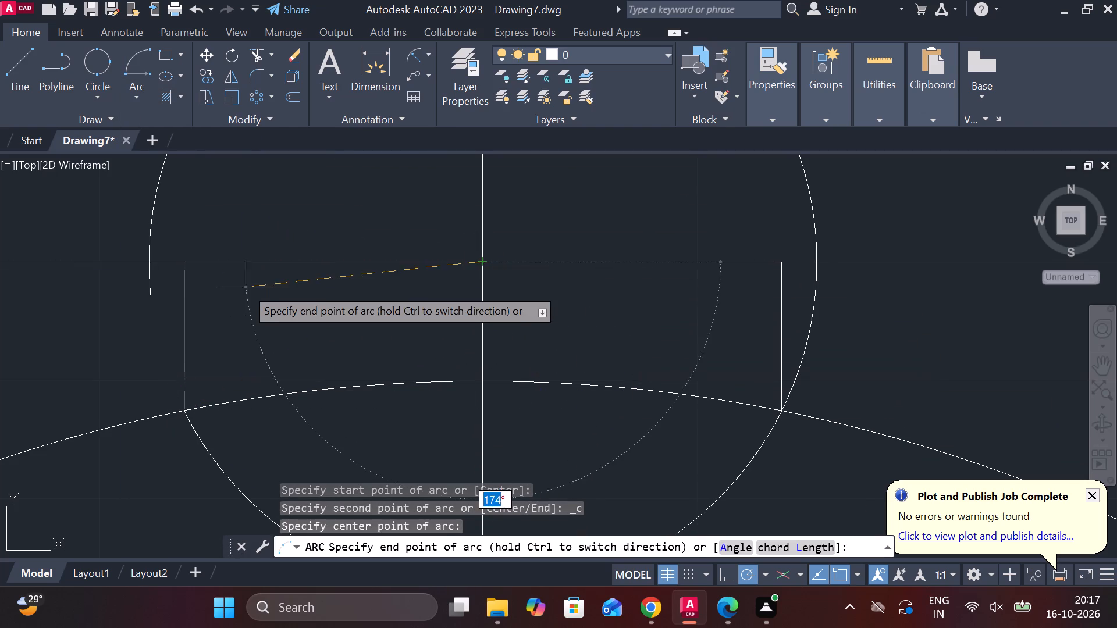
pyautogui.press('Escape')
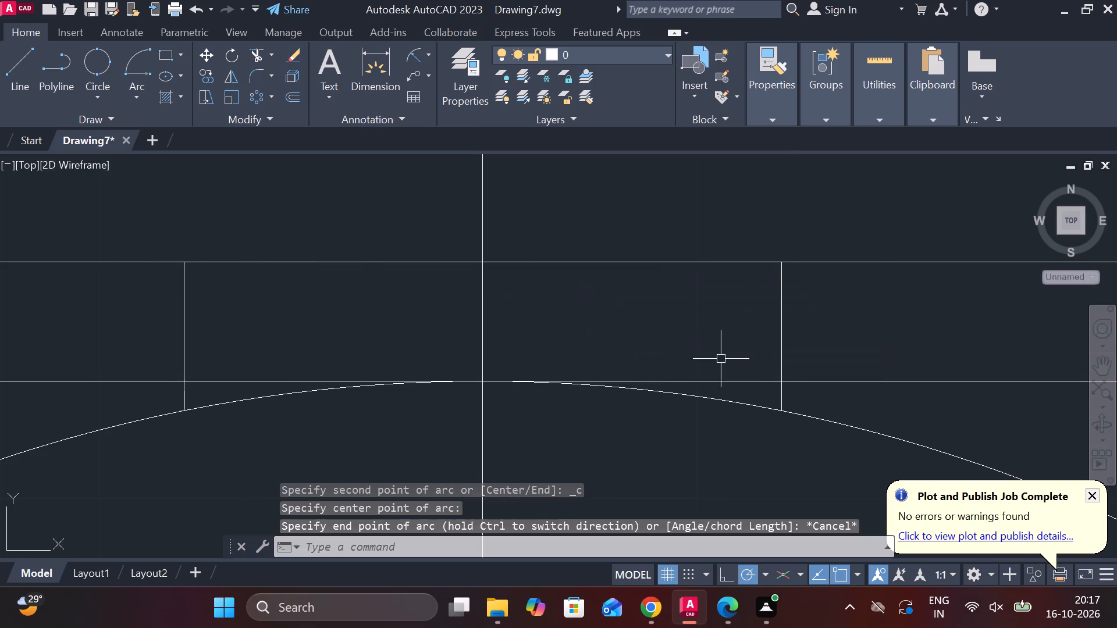
# Draw a three-point arc from the right short vertical's foot through the left one's foot, ending slightly beyond it below the larger arc.
pyautogui.press('space')
pyautogui.click(789, 406)
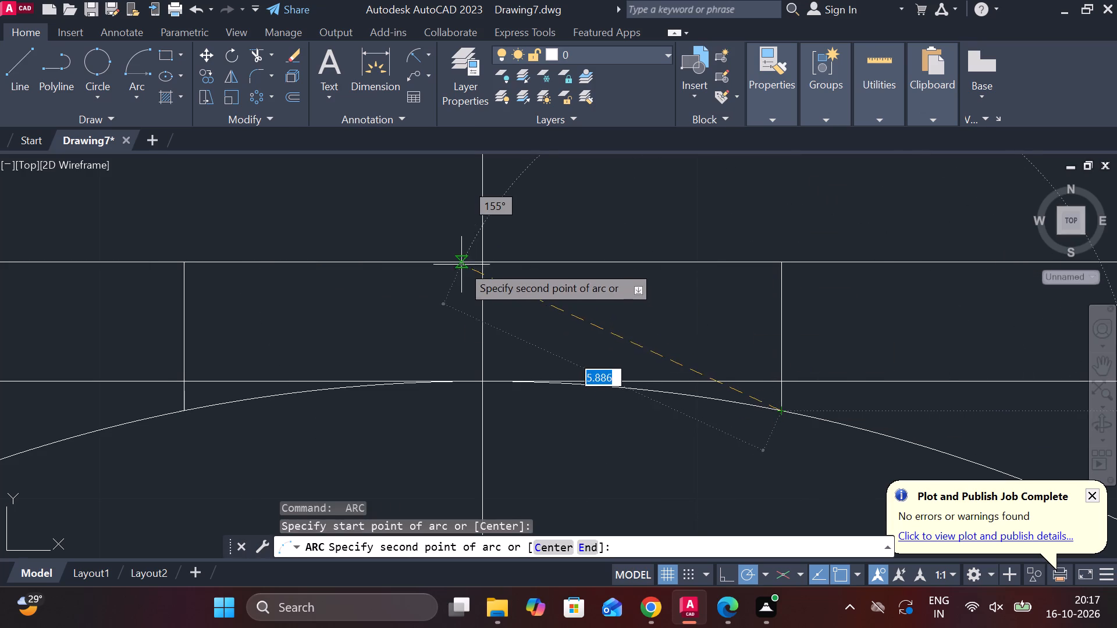
pyautogui.click(183, 416)
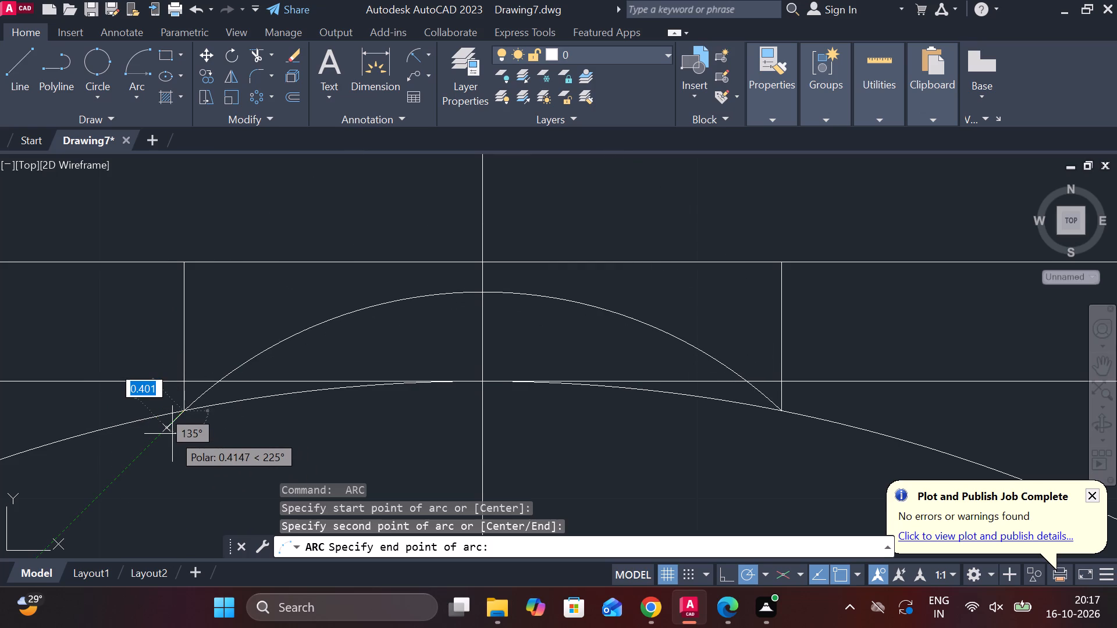
pyautogui.click(148, 467)
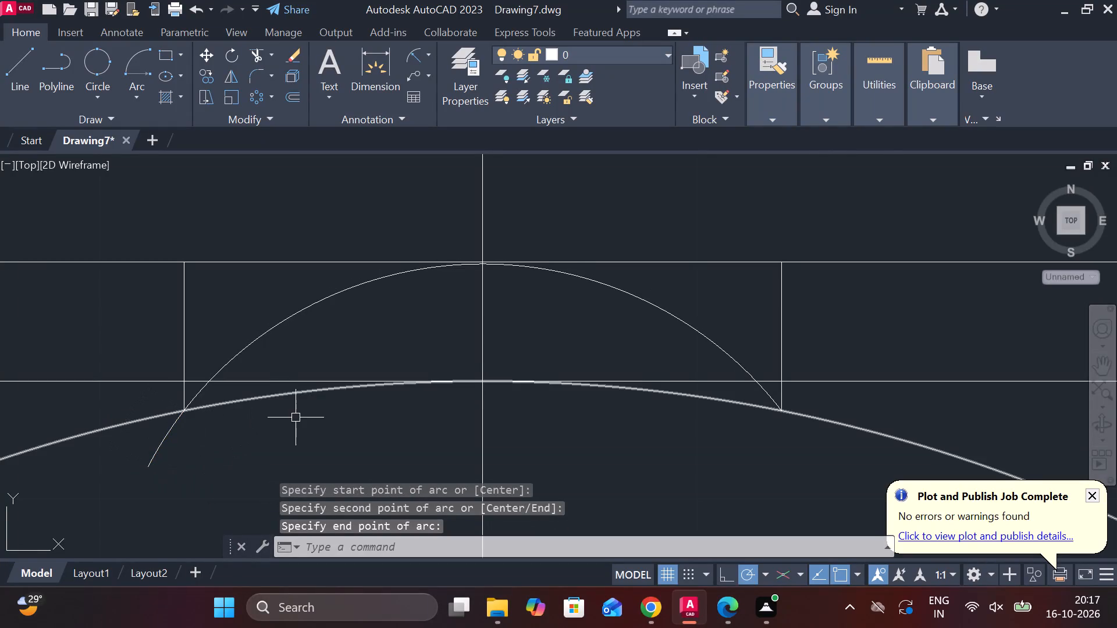
# Move the new arc up from its crossing with the centreline to where the centreline meets the top horizontal line.
pyautogui.scroll(2, 427, 306)
pyautogui.moveTo(471, 320); pyautogui.dragTo(371, 441, button='middle')
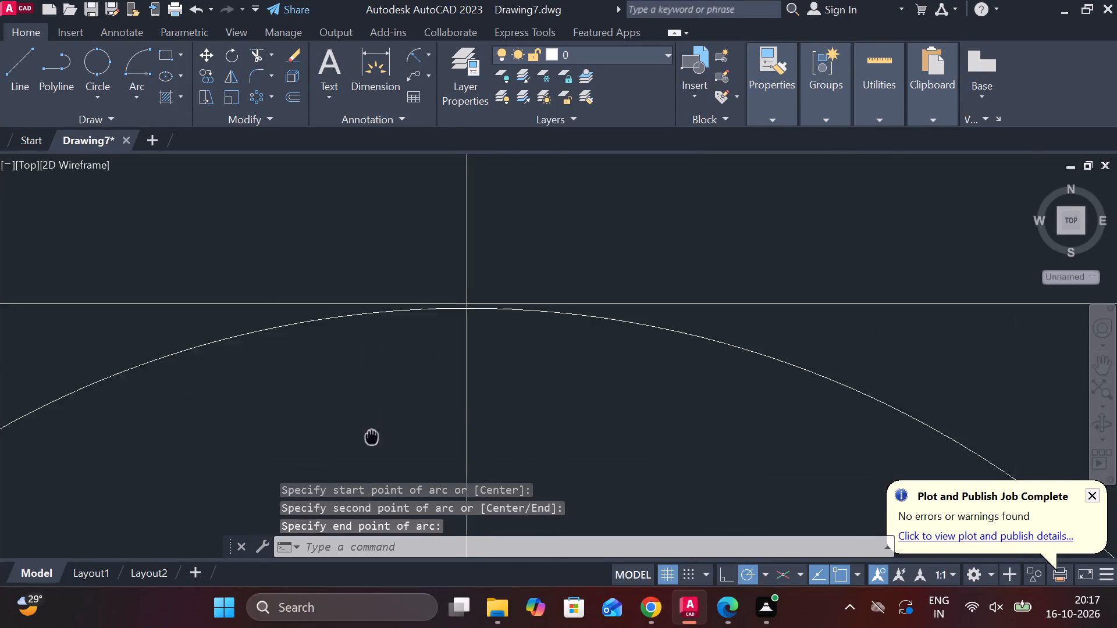
pyautogui.click(509, 324)
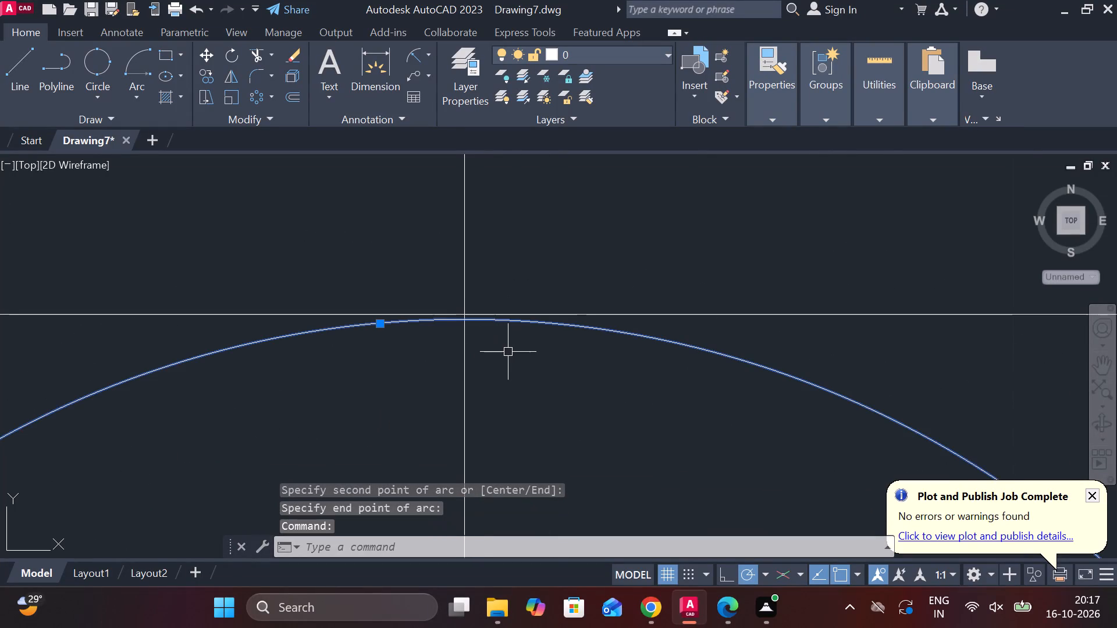
pyautogui.press('m')
pyautogui.press('Return')
pyautogui.scroll(3, 476, 333)
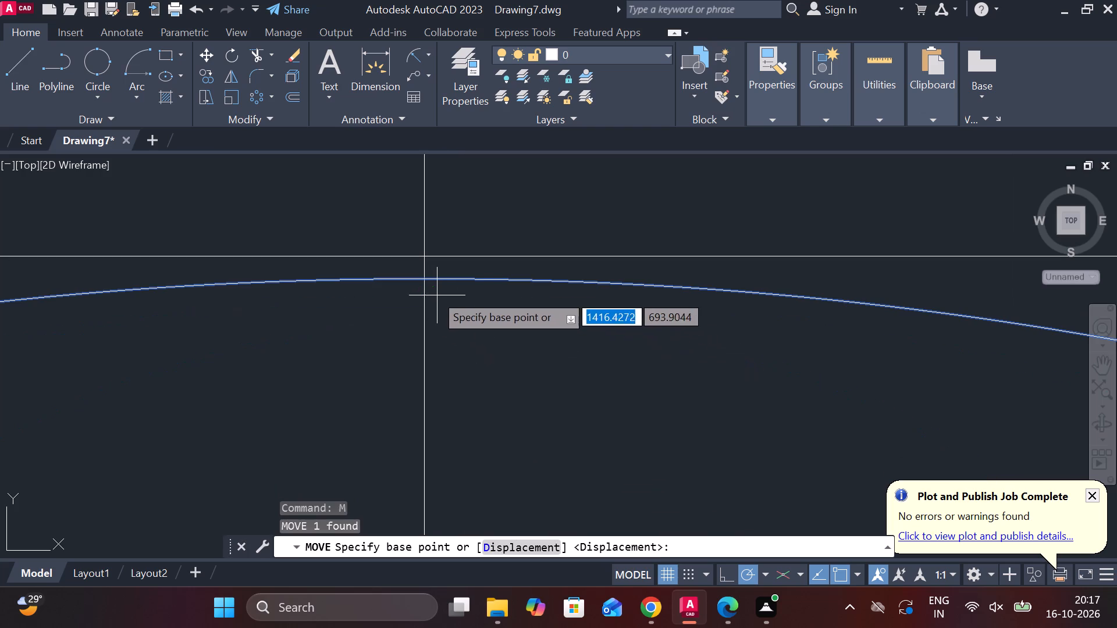
pyautogui.click(431, 288)
pyautogui.click(426, 261)
# Trim the small arc's left end where it overshoots below the flared top's larger arc.
pyautogui.scroll(-1, 435, 273)
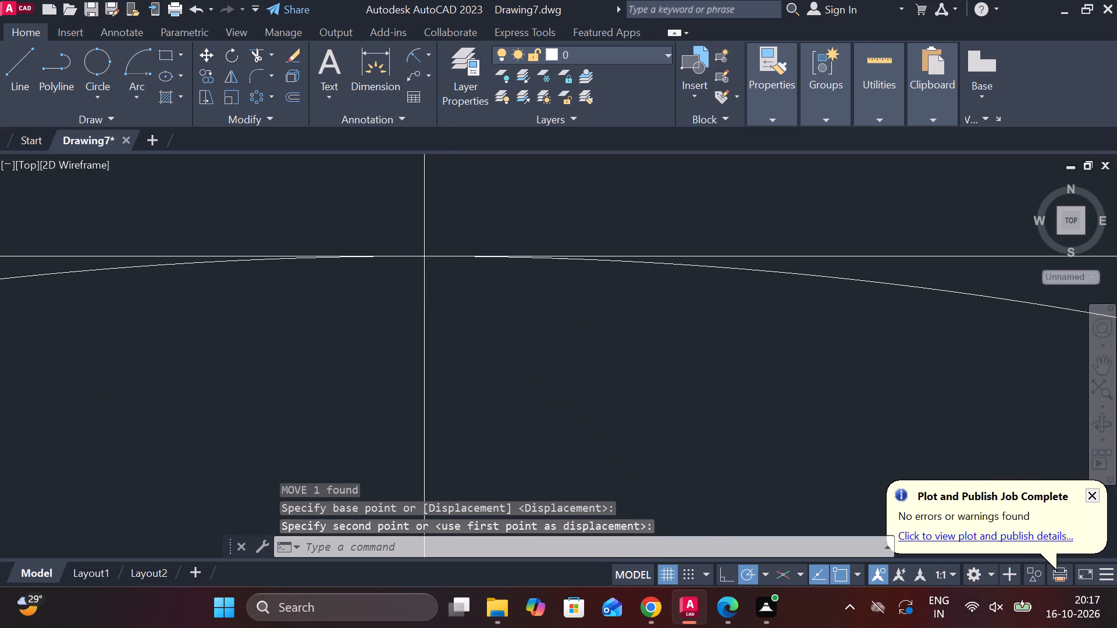
pyautogui.scroll(-6, 435, 274)
pyautogui.scroll(3, 346, 360)
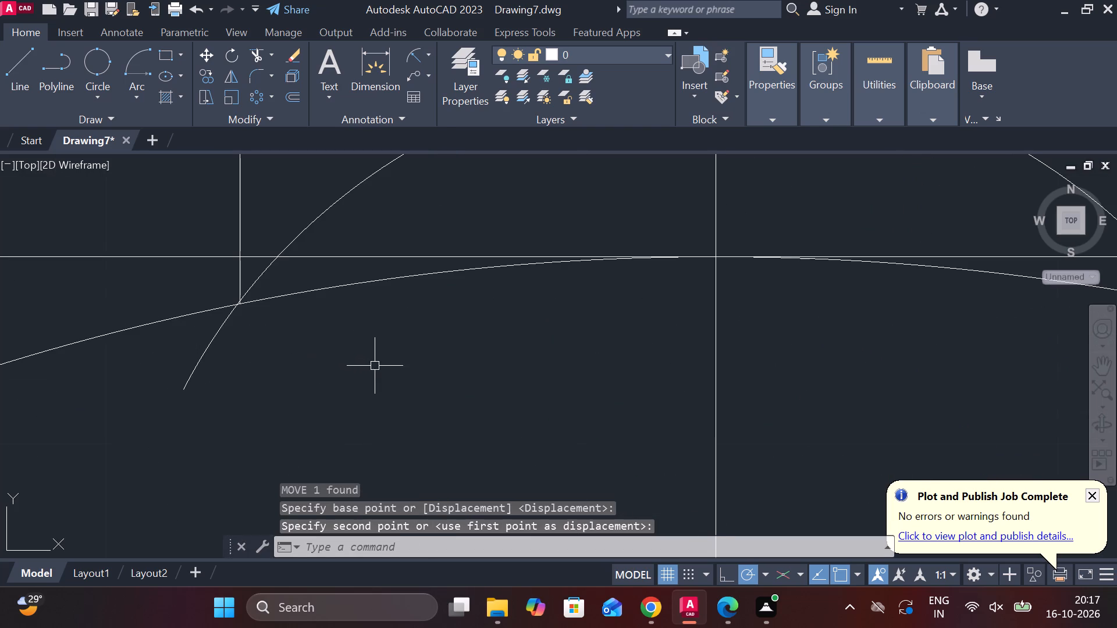
pyautogui.write('TR')
pyautogui.press('space')
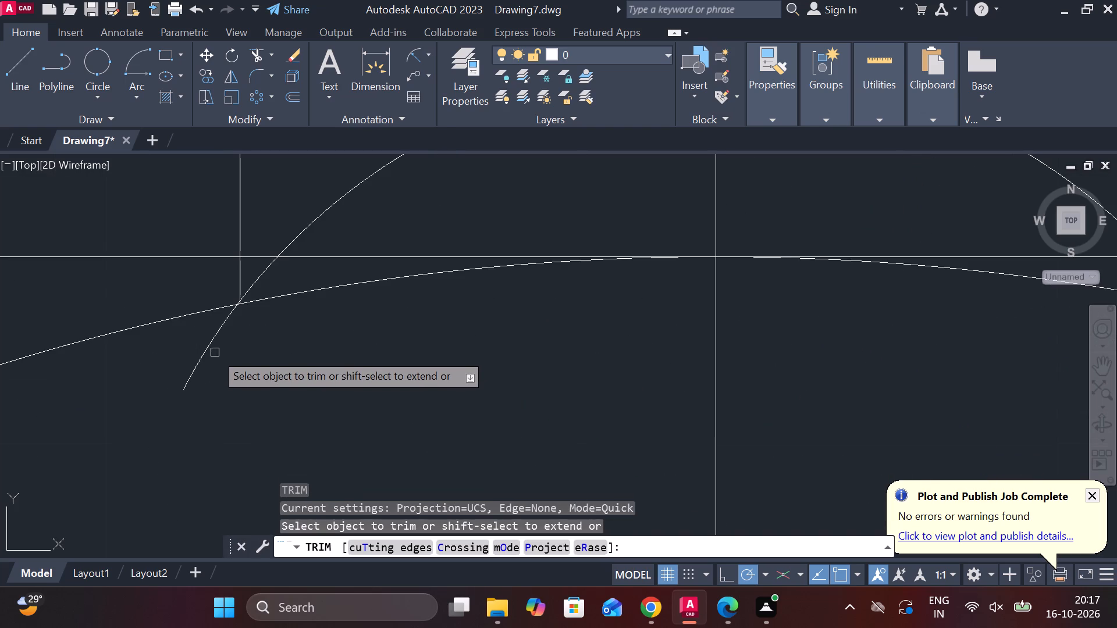
pyautogui.click(208, 342)
pyautogui.scroll(5, 234, 320)
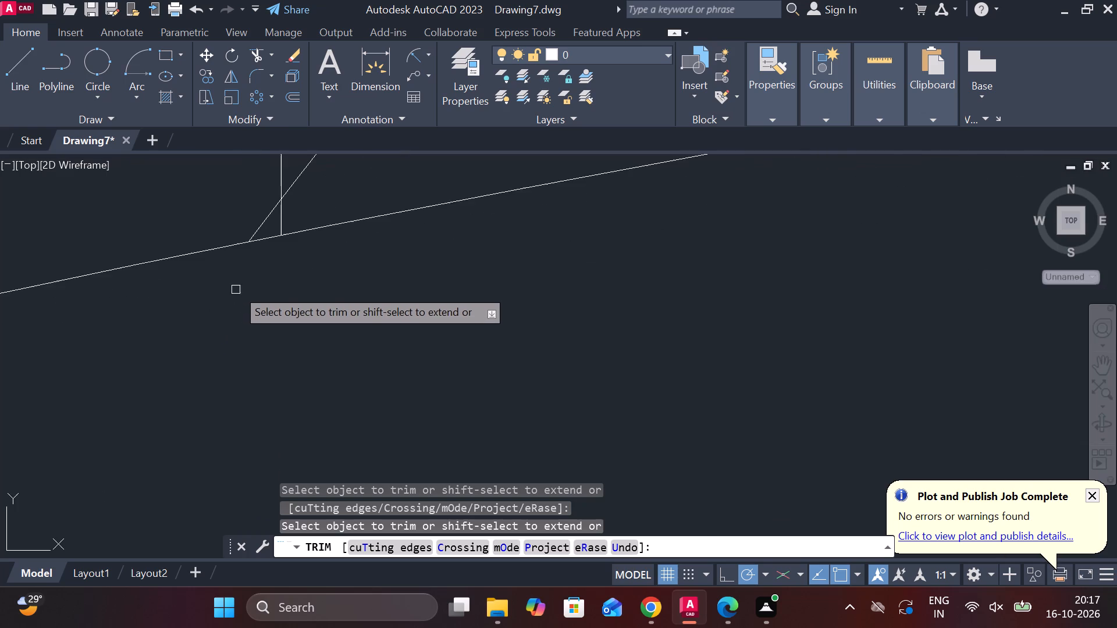
pyautogui.scroll(-6, 248, 275)
pyautogui.scroll(-2, 482, 351)
pyautogui.scroll(3, 664, 336)
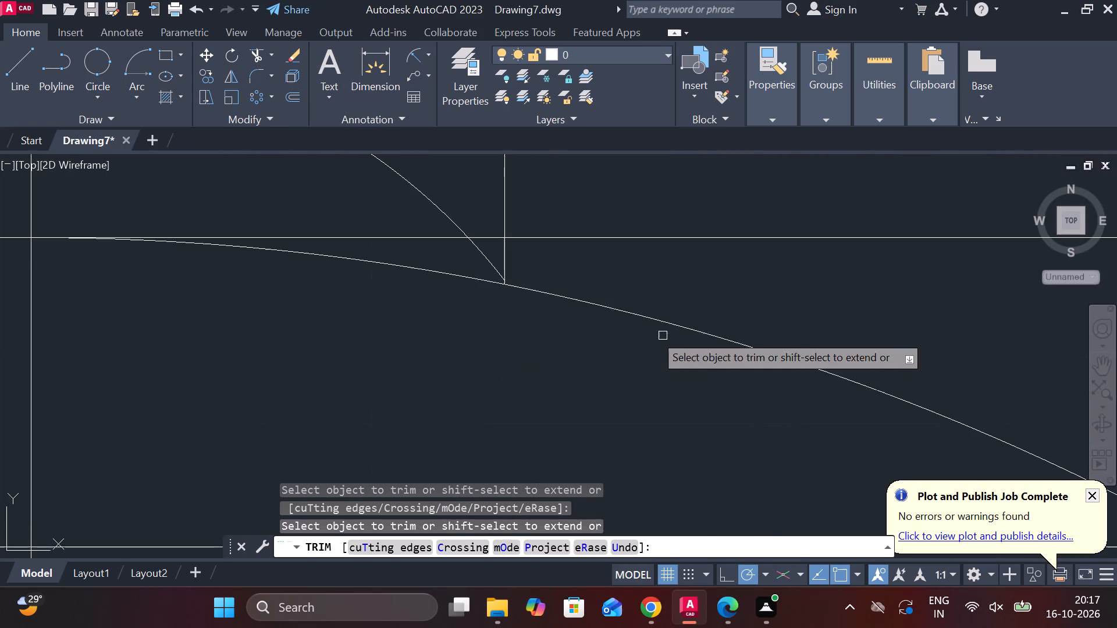
pyautogui.scroll(3, 539, 301)
pyautogui.scroll(-2, 473, 313)
pyautogui.moveTo(468, 314); pyautogui.dragTo(510, 400, button='middle')
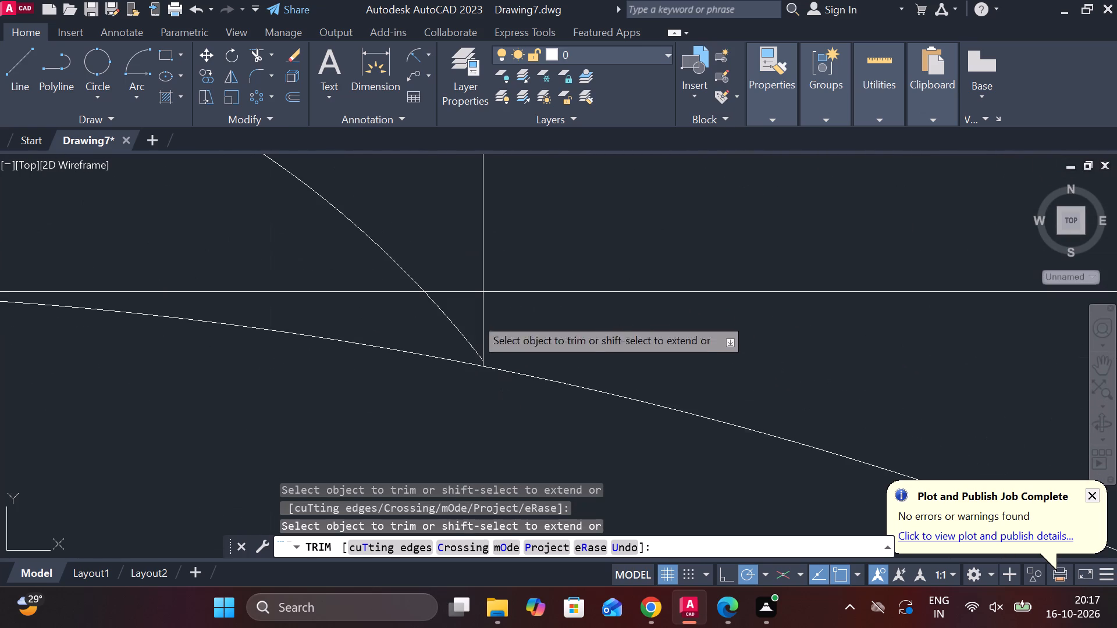
pyautogui.press('Escape')
# Stretch both ends of the small arc to the points where the short verticals meet the flared top's arc.
pyautogui.click(464, 333)
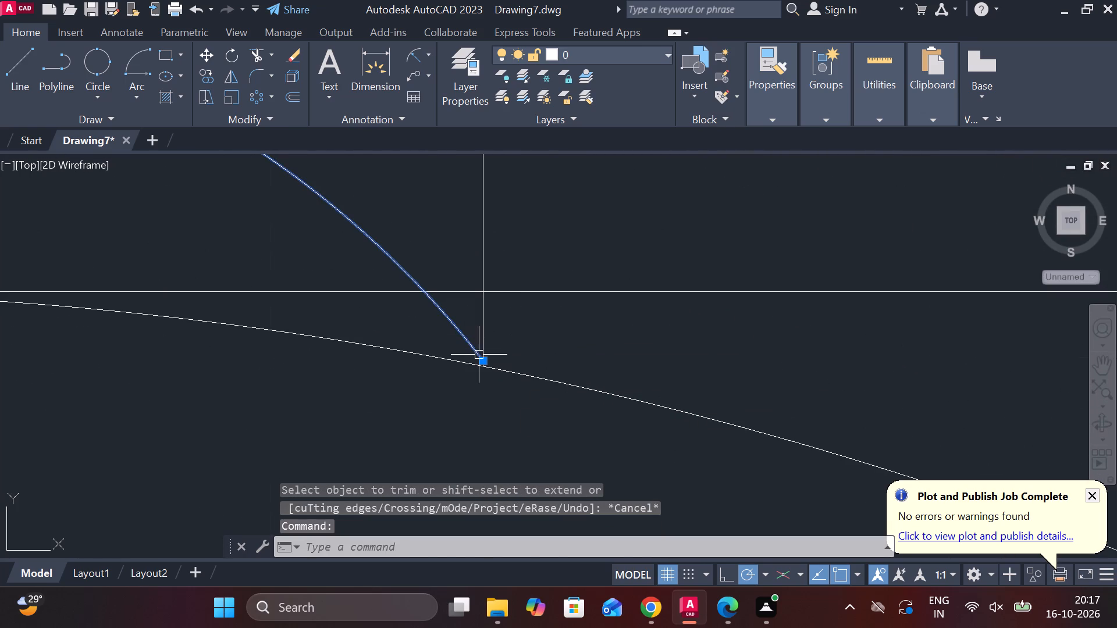
pyautogui.click(481, 360)
pyautogui.scroll(4, 481, 362)
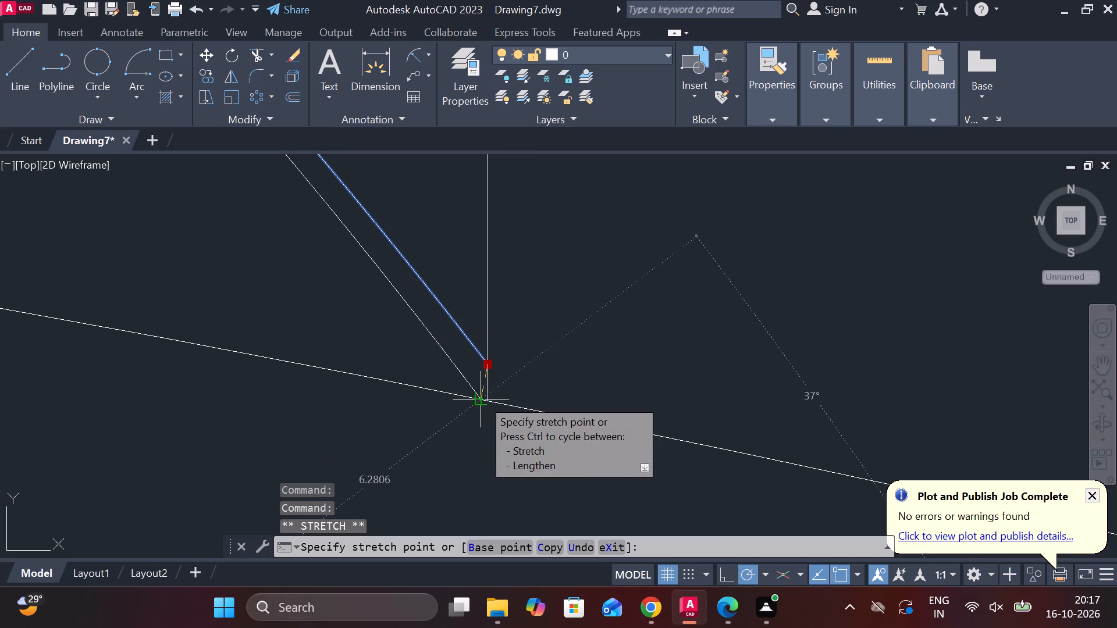
pyautogui.click(487, 399)
pyautogui.scroll(-3, 432, 397)
pyautogui.scroll(-3, 375, 385)
pyautogui.moveTo(348, 386); pyautogui.dragTo(720, 411, button='middle')
pyautogui.scroll(6, 162, 406)
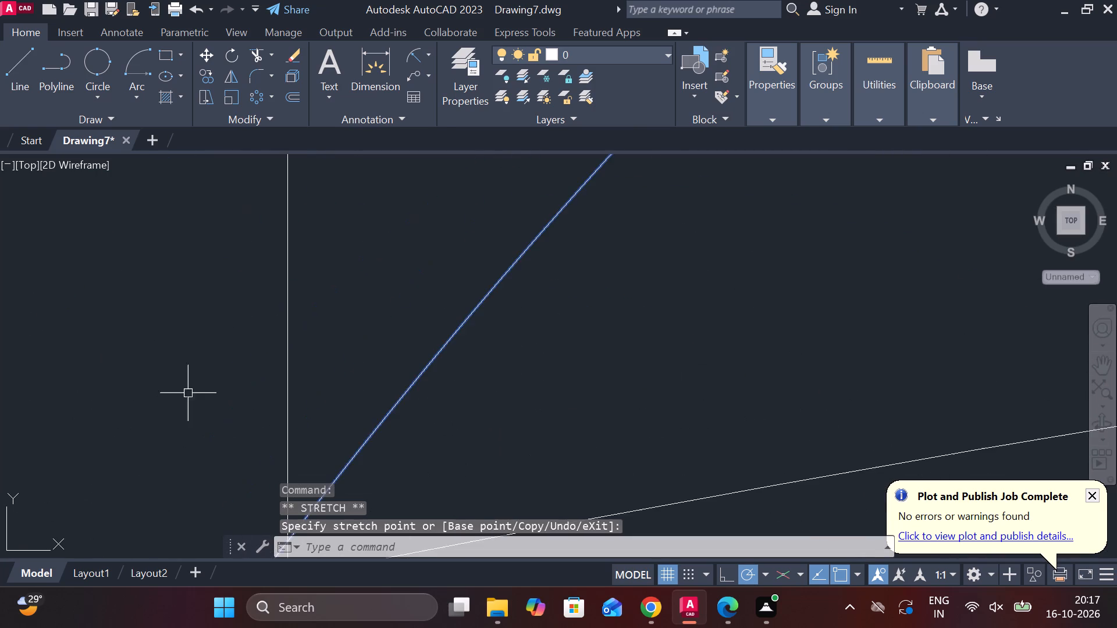
pyautogui.moveTo(208, 403); pyautogui.dragTo(188, 119, button='middle')
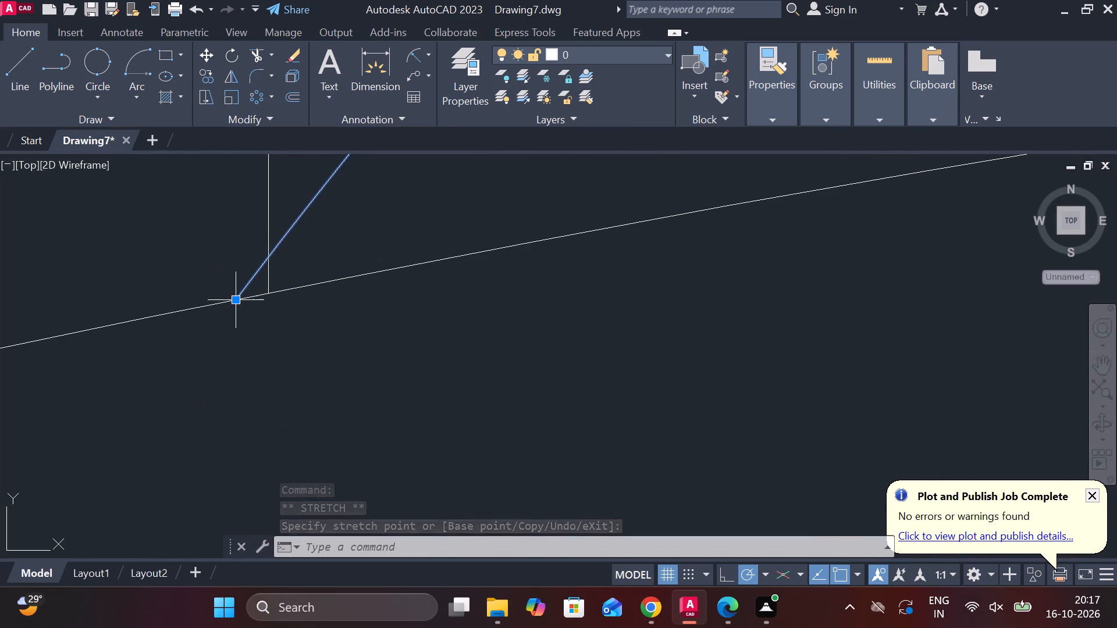
pyautogui.click(234, 302)
pyautogui.click(265, 293)
pyautogui.scroll(-7, 346, 301)
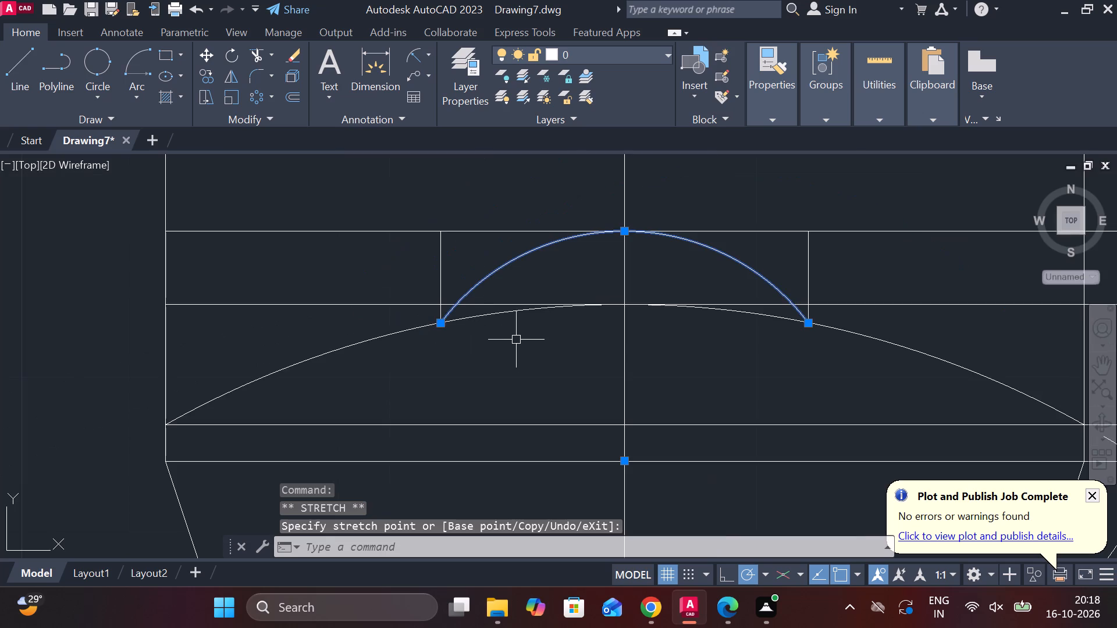
pyautogui.moveTo(525, 337); pyautogui.dragTo(460, 352, button='middle')
pyautogui.press('Escape')
pyautogui.press('Escape')
# Add a horizontal linear dimension between the two short verticals beside the small arc, placed below the 25 dimension.
pyautogui.scroll(1, 676, 296)
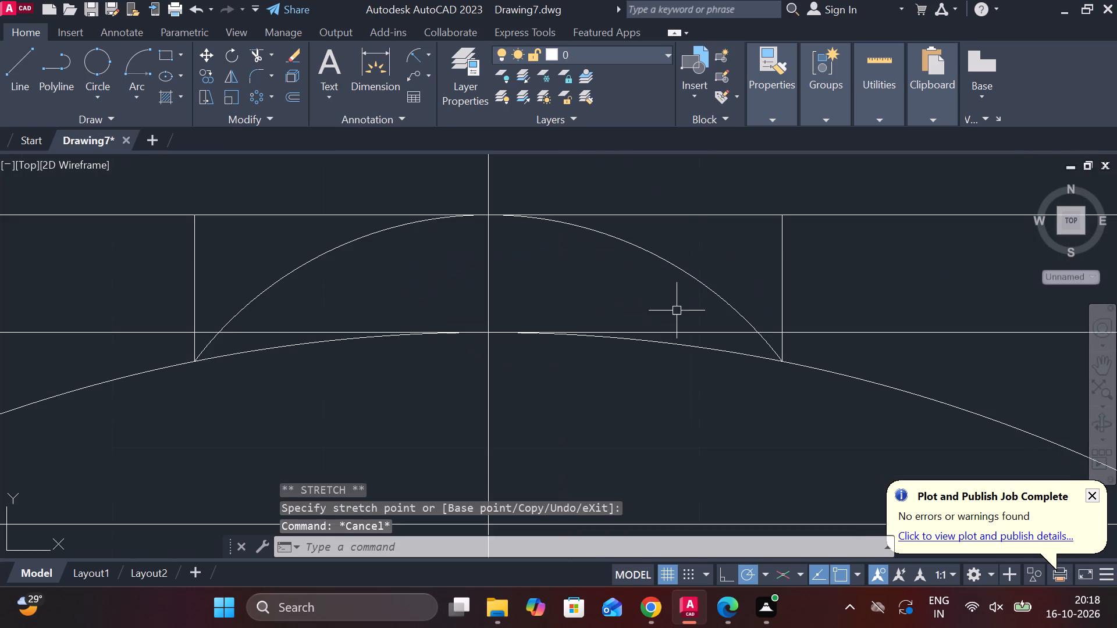
pyautogui.scroll(-4, 677, 312)
pyautogui.scroll(3, 686, 320)
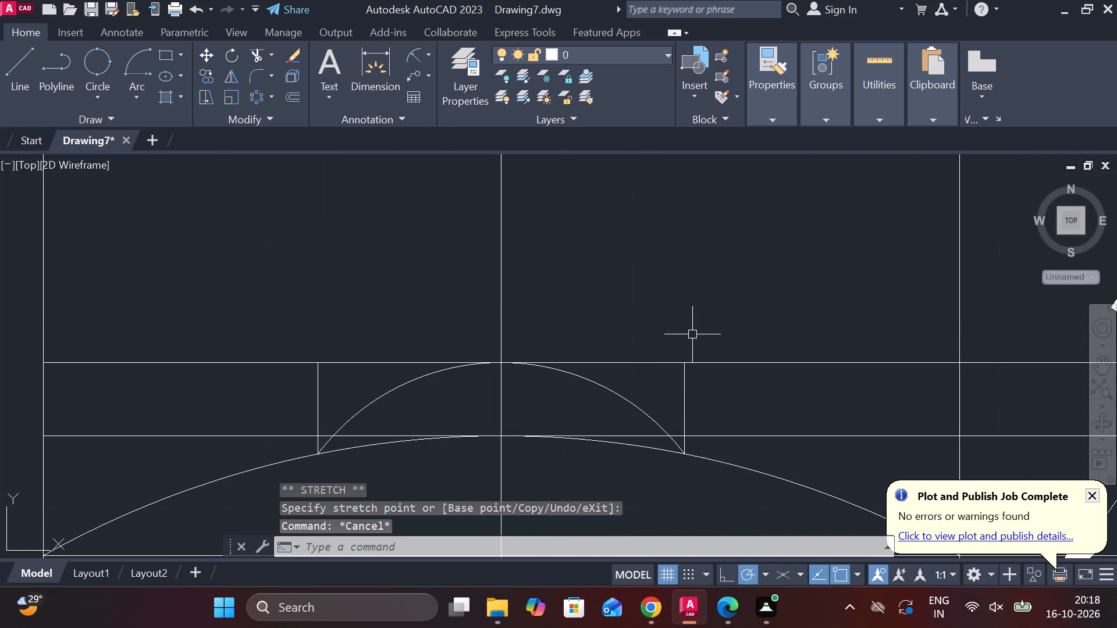
pyautogui.scroll(-2, 709, 350)
pyautogui.moveTo(689, 348); pyautogui.dragTo(500, 237, button='middle')
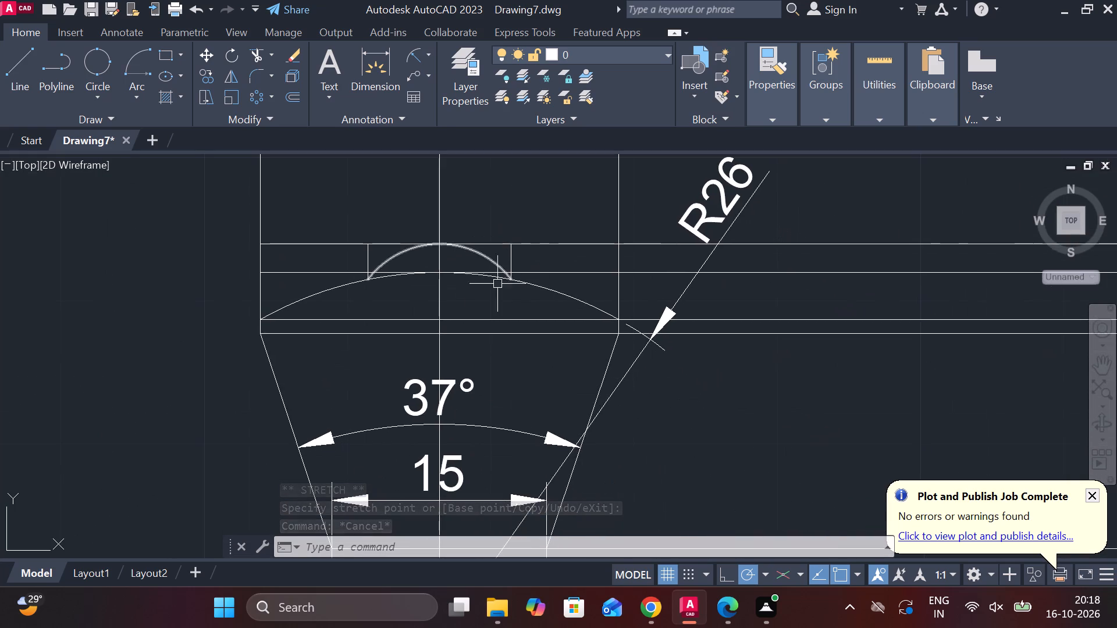
pyautogui.scroll(1, 472, 297)
pyautogui.scroll(-3, 489, 311)
pyautogui.scroll(2, 608, 234)
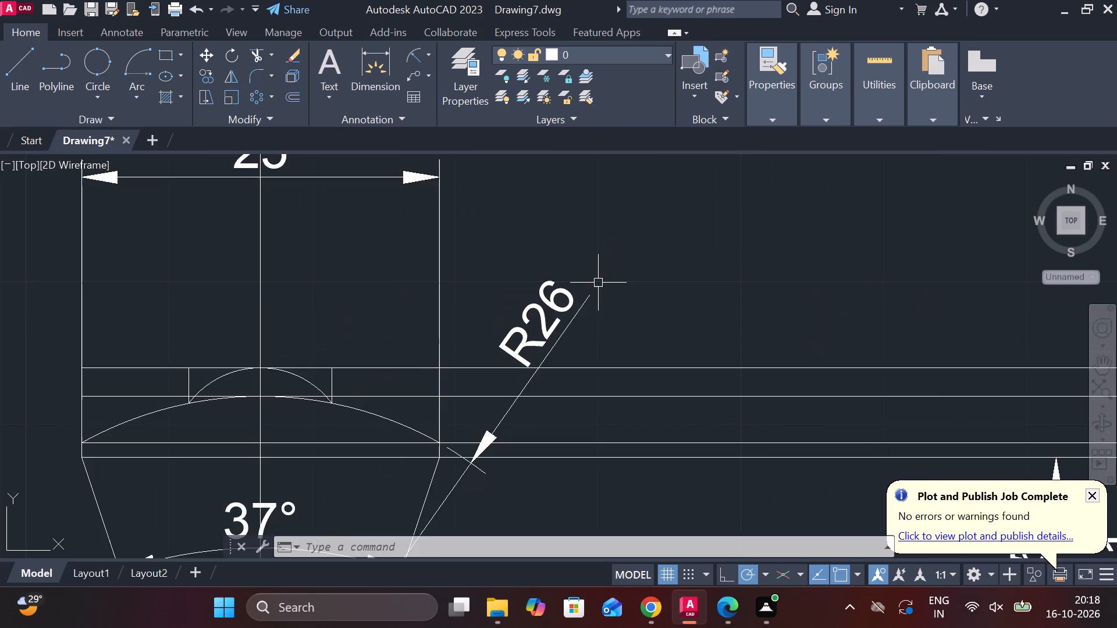
pyautogui.scroll(-2, 596, 286)
pyautogui.scroll(3, 546, 203)
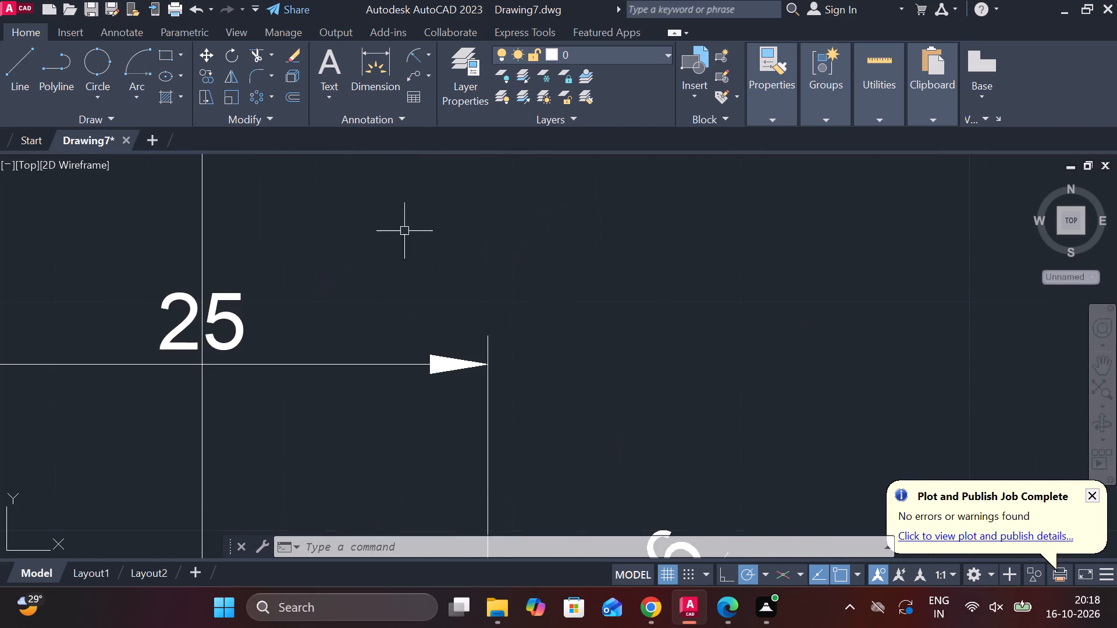
pyautogui.click(425, 53)
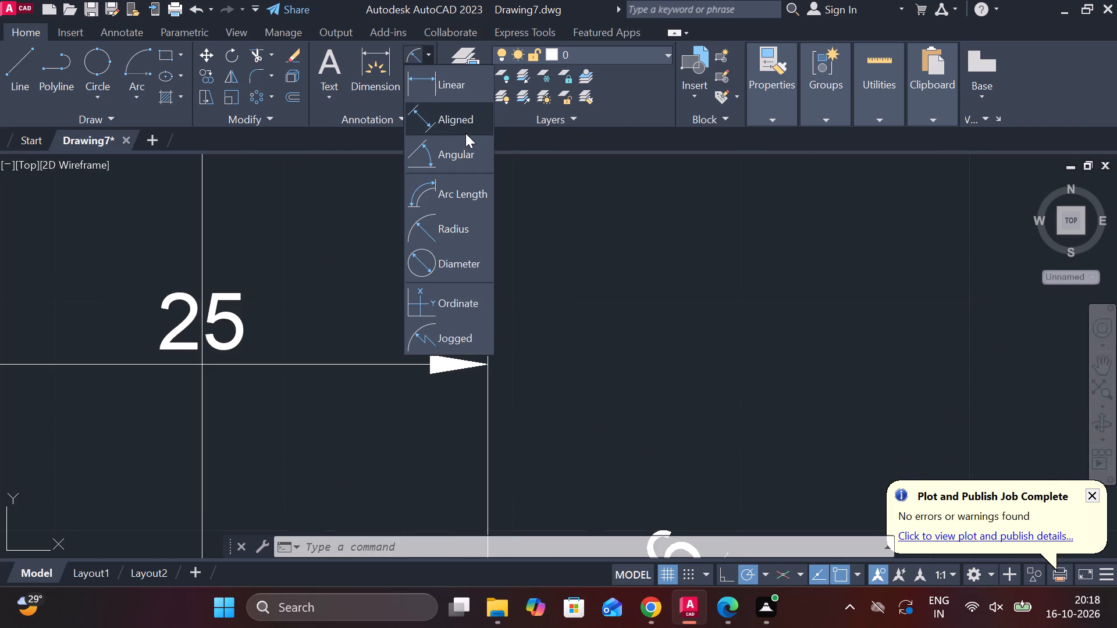
pyautogui.click(449, 88)
pyautogui.moveTo(353, 380); pyautogui.dragTo(593, 169, button='middle')
pyautogui.scroll(-1, 575, 247)
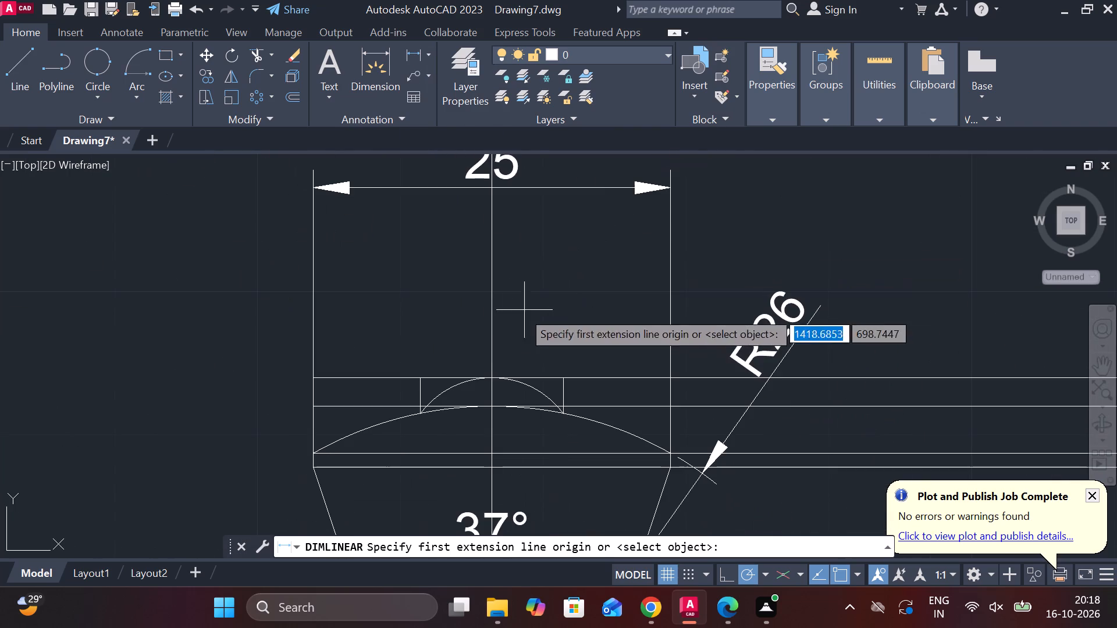
pyautogui.click(423, 371)
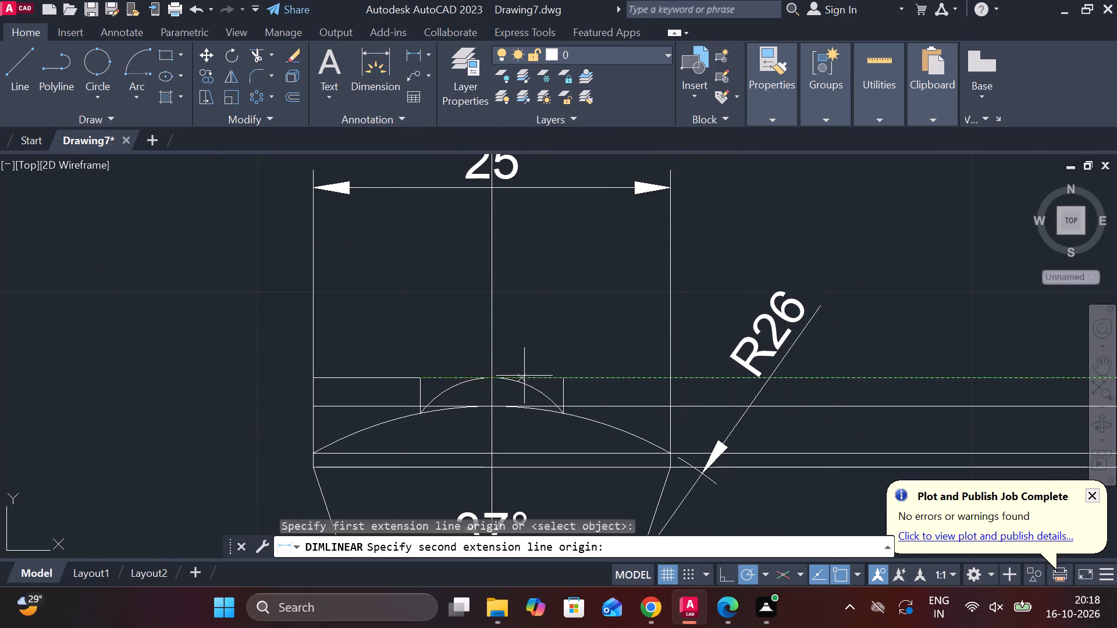
pyautogui.click(567, 381)
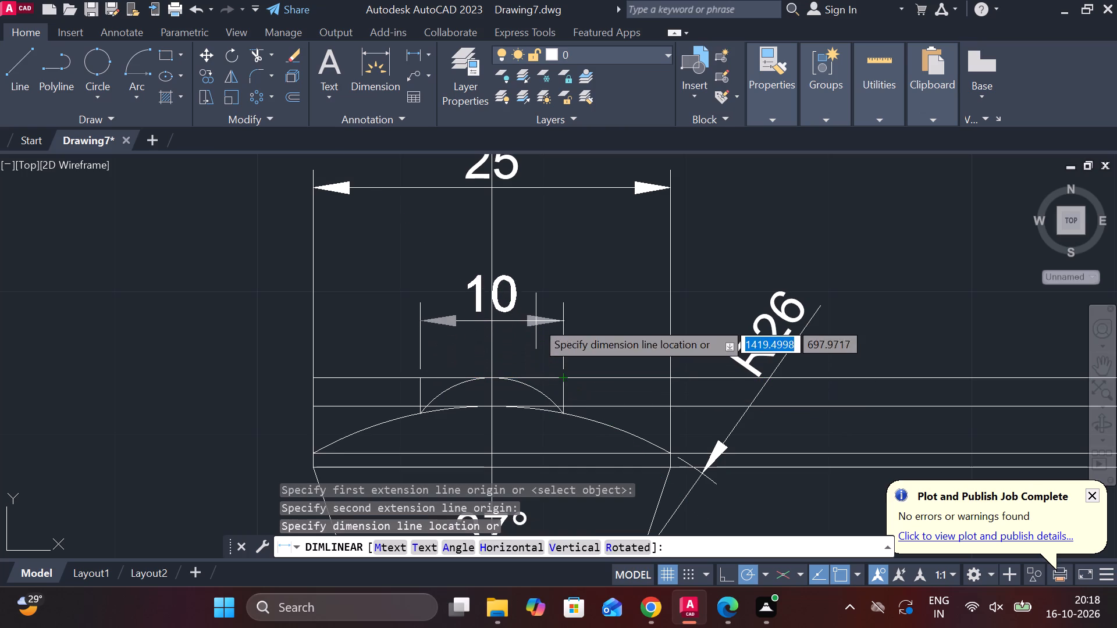
pyautogui.click(536, 321)
# Draw a rectangular border of about 154 by 175 units around the top view and the dimensioned front view.
pyautogui.scroll(-3, 540, 319)
pyautogui.scroll(1, 624, 426)
pyautogui.moveTo(615, 423); pyautogui.dragTo(633, 160, button='middle')
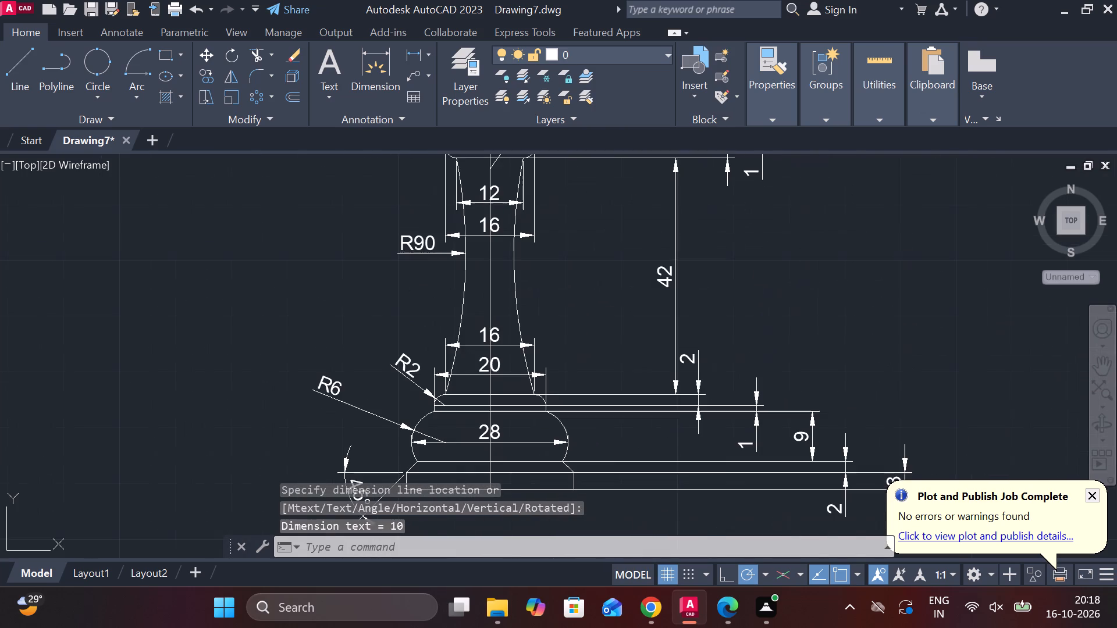
pyautogui.scroll(-1, 659, 266)
pyautogui.click(166, 60)
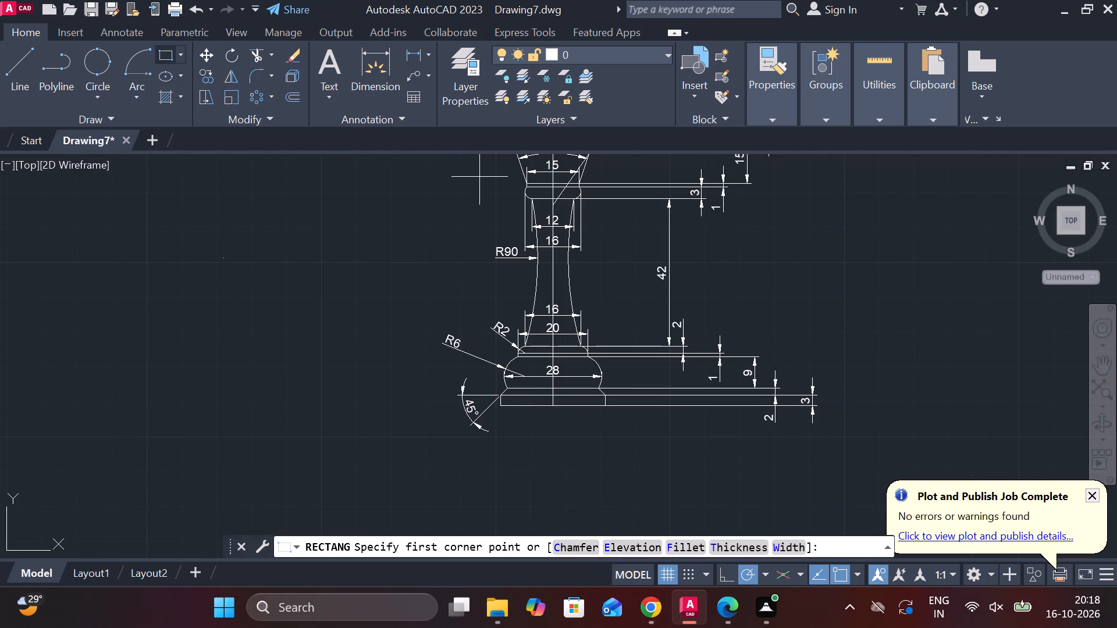
pyautogui.moveTo(301, 222); pyautogui.dragTo(202, 335, button='middle')
pyautogui.scroll(-1, 333, 216)
pyautogui.moveTo(333, 216); pyautogui.dragTo(326, 277, button='middle')
pyautogui.moveTo(326, 237); pyautogui.dragTo(337, 301, button='middle')
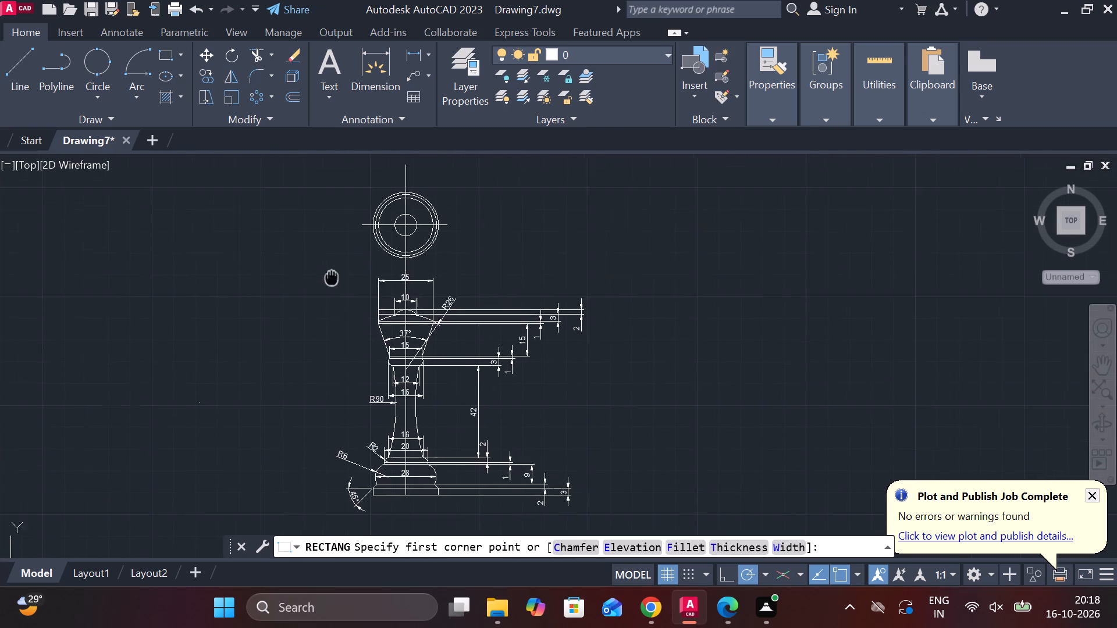
pyautogui.moveTo(337, 301); pyautogui.dragTo(337, 303, button='middle')
pyautogui.click(294, 192)
pyautogui.moveTo(653, 359); pyautogui.dragTo(592, 251, button='middle')
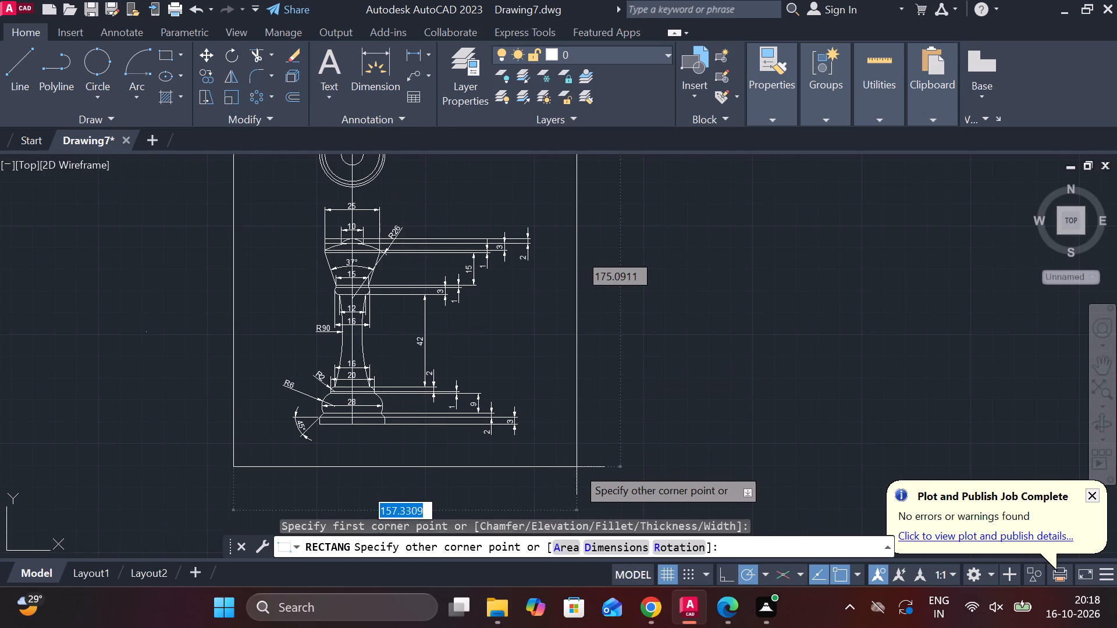
pyautogui.click(569, 468)
# Add a horizontal linear dimension across the outermost circle of the top view, placed above the circles.
pyautogui.scroll(3, 432, 234)
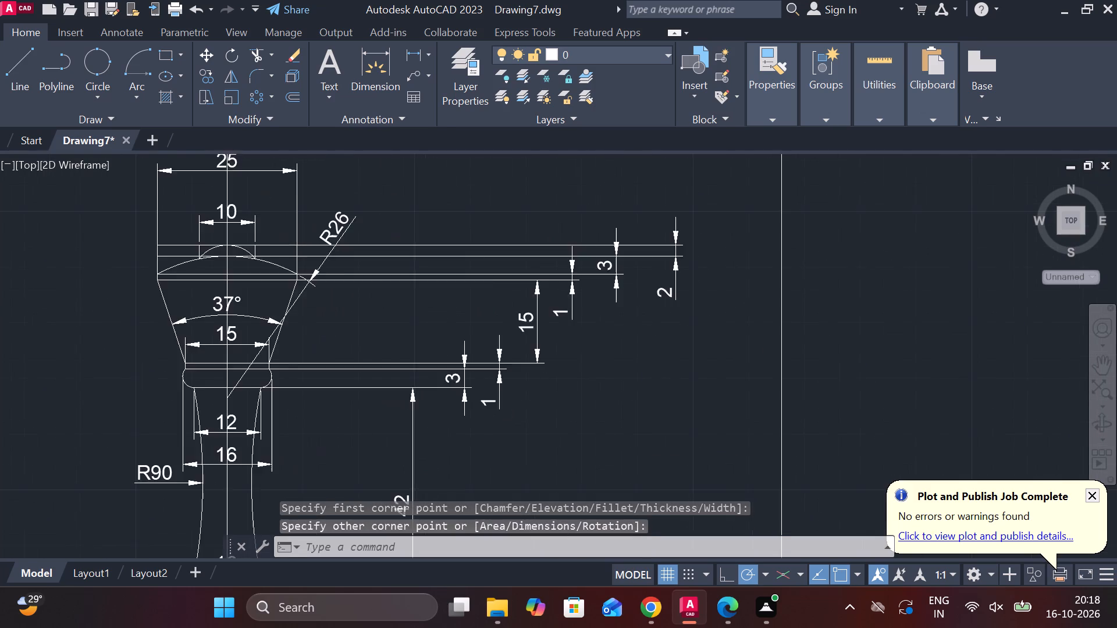
pyautogui.moveTo(405, 381); pyautogui.dragTo(656, 384, button='middle')
pyautogui.moveTo(637, 390); pyautogui.dragTo(667, 543, button='middle')
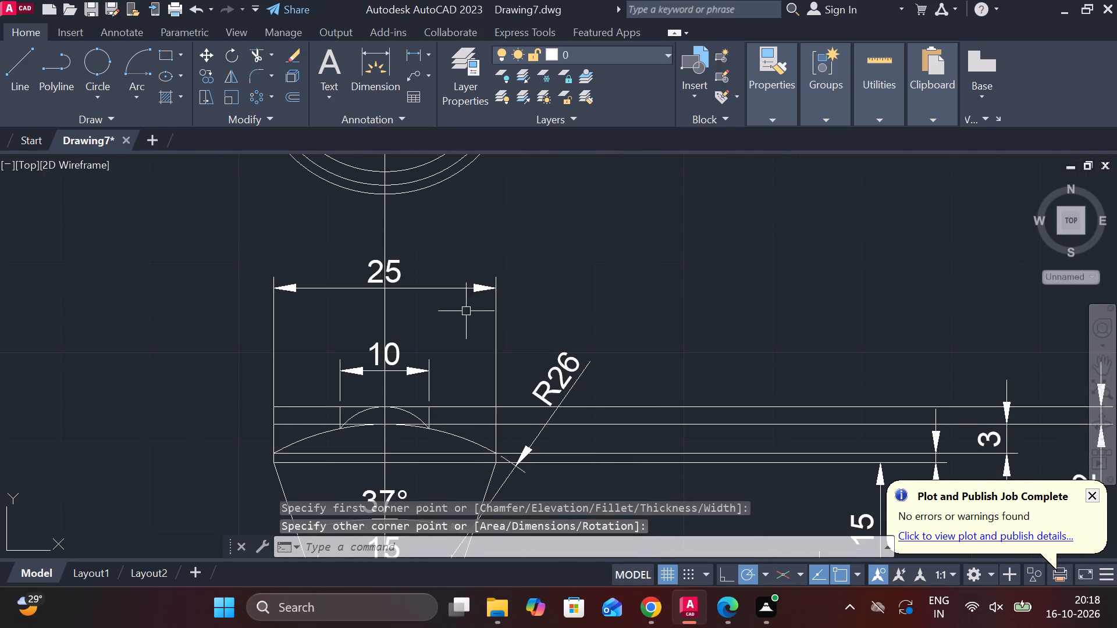
pyautogui.moveTo(522, 292); pyautogui.dragTo(460, 431, button='middle')
pyautogui.moveTo(421, 356); pyautogui.dragTo(425, 394, button='middle')
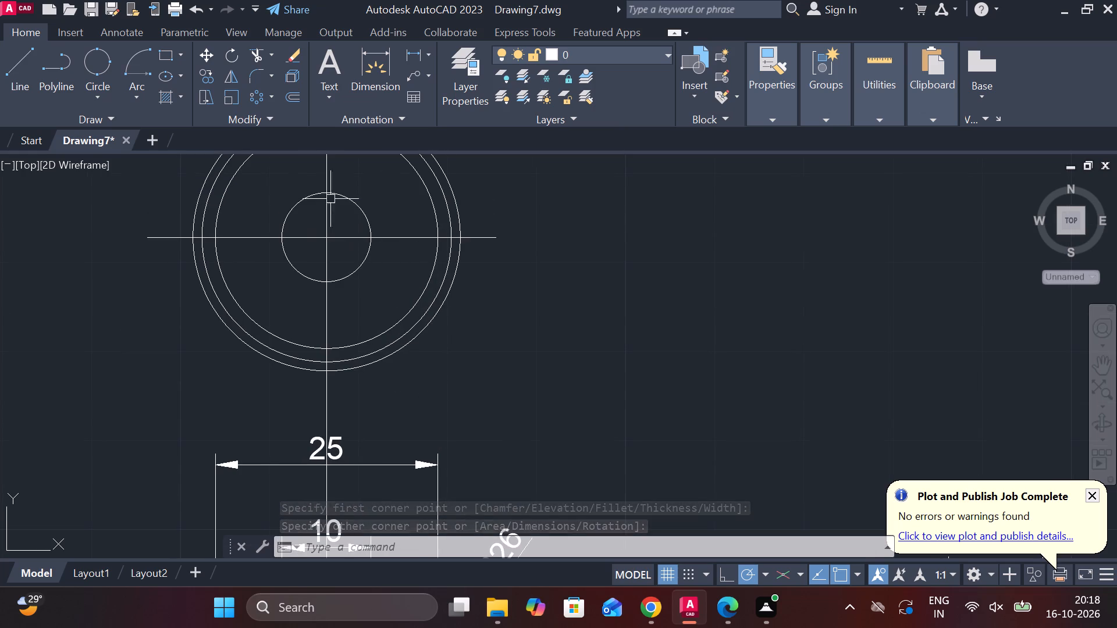
pyautogui.scroll(-1, 577, 270)
pyautogui.moveTo(539, 317); pyautogui.dragTo(533, 394, button='middle')
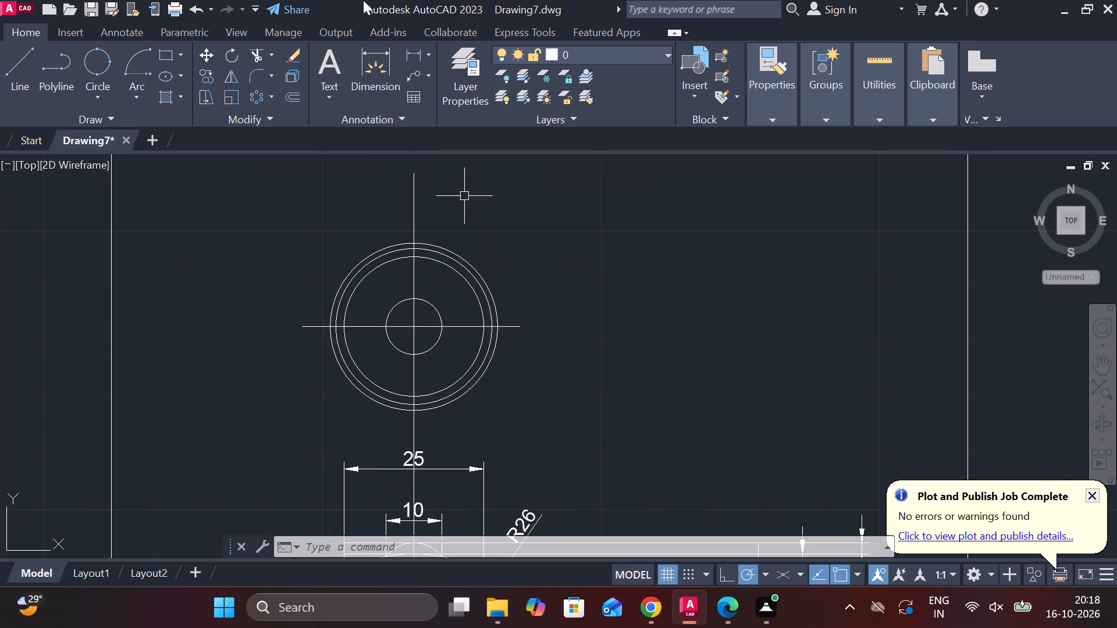
pyautogui.click(415, 52)
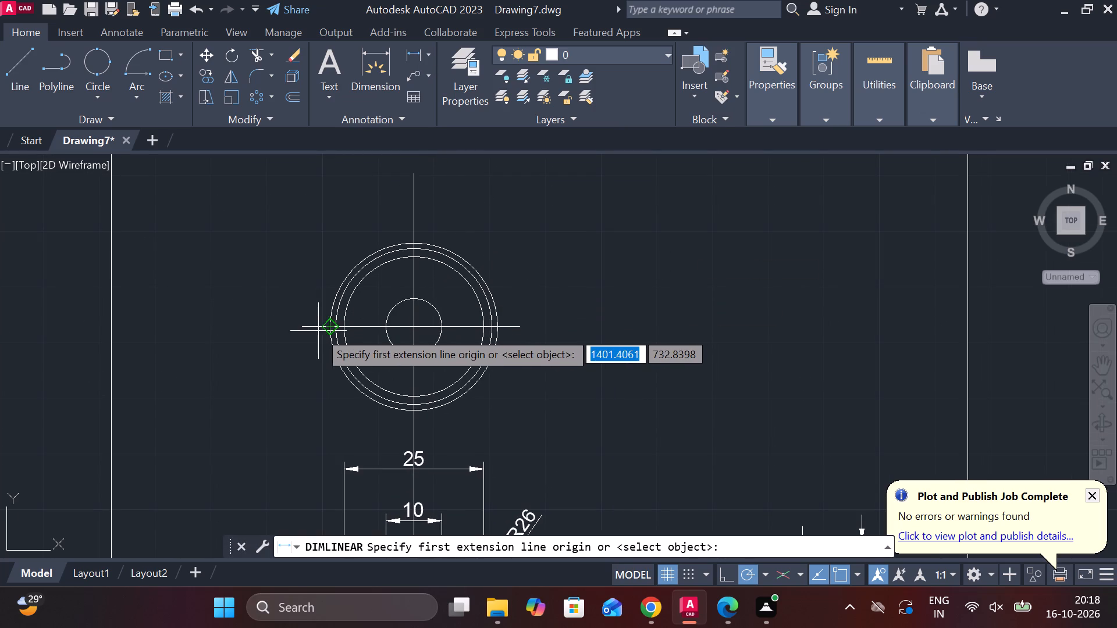
pyautogui.click(318, 331)
pyautogui.click(496, 330)
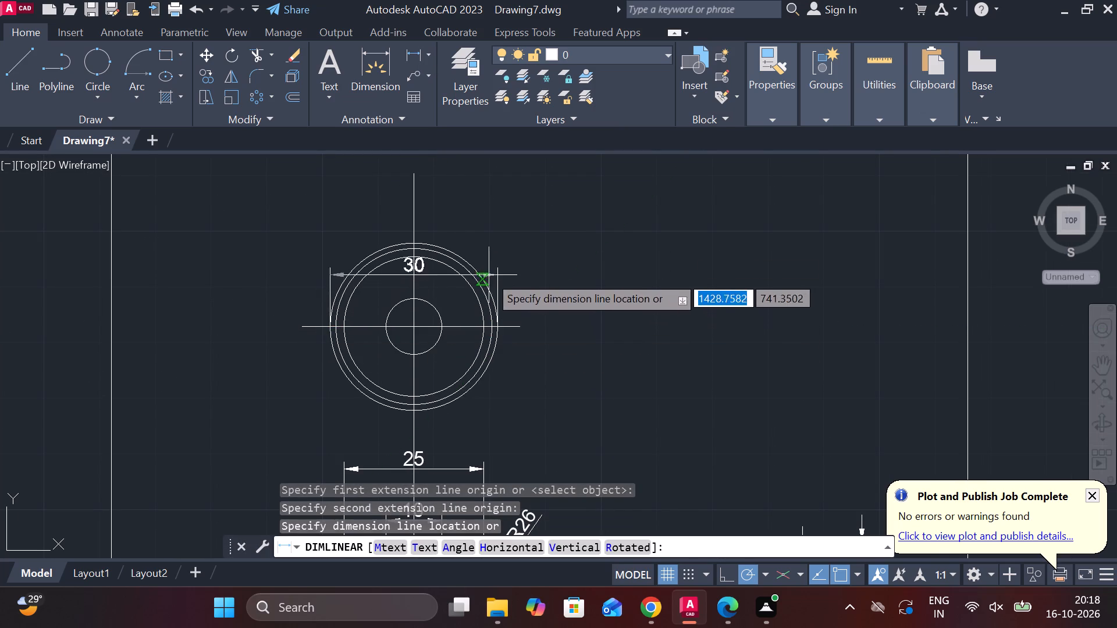
pyautogui.click(482, 209)
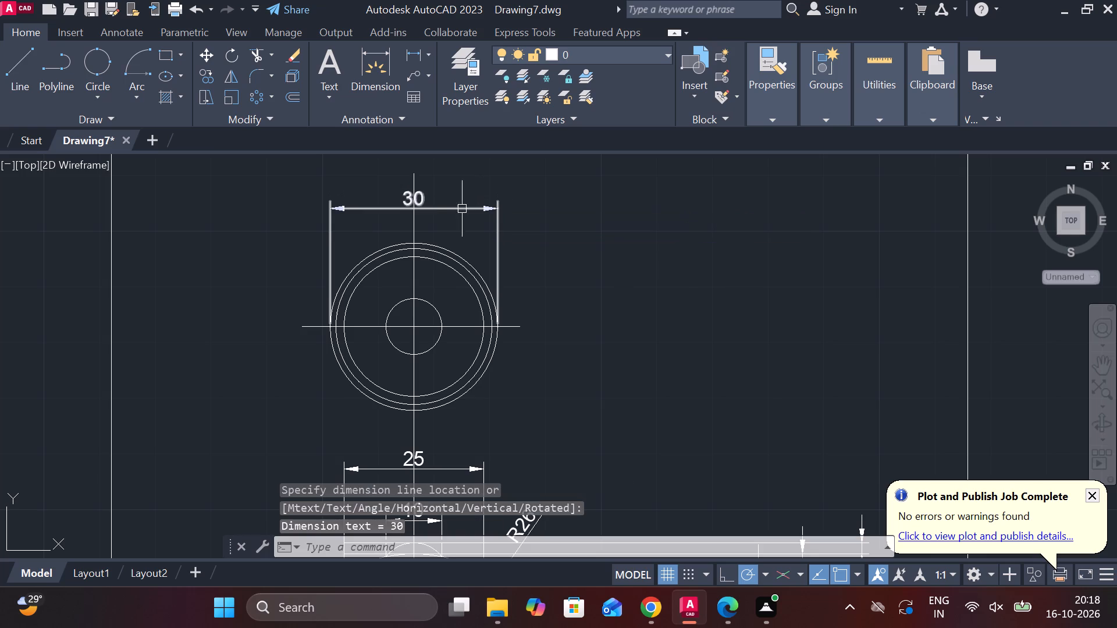
# Insert a diameter symbol into the text of the outermost circle's 30 dimension.
pyautogui.doubleClick(419, 203)
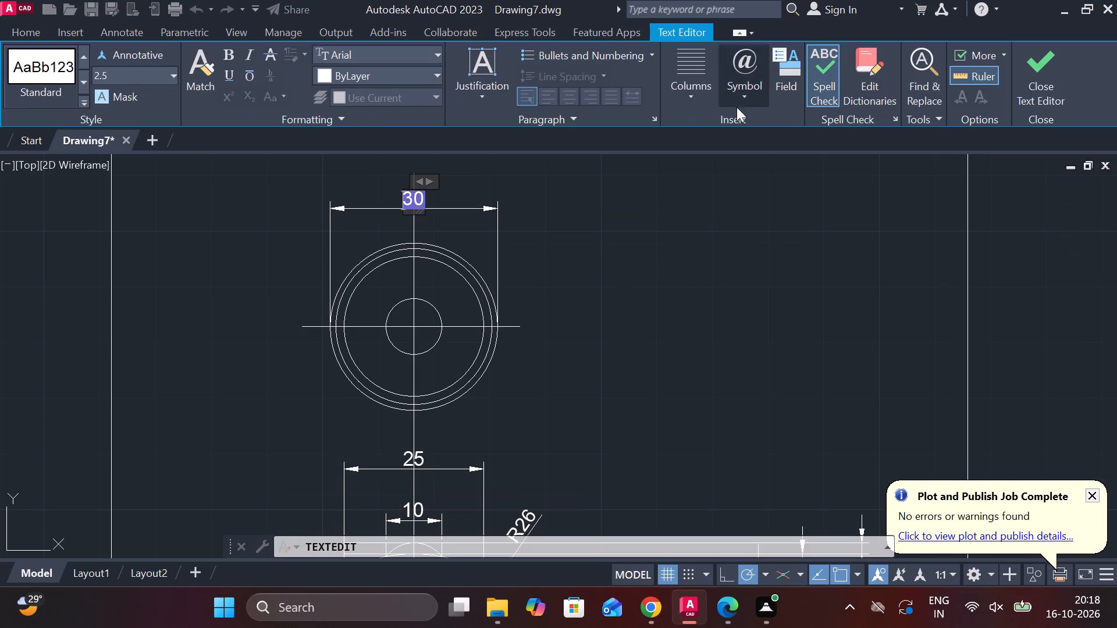
pyautogui.click(739, 98)
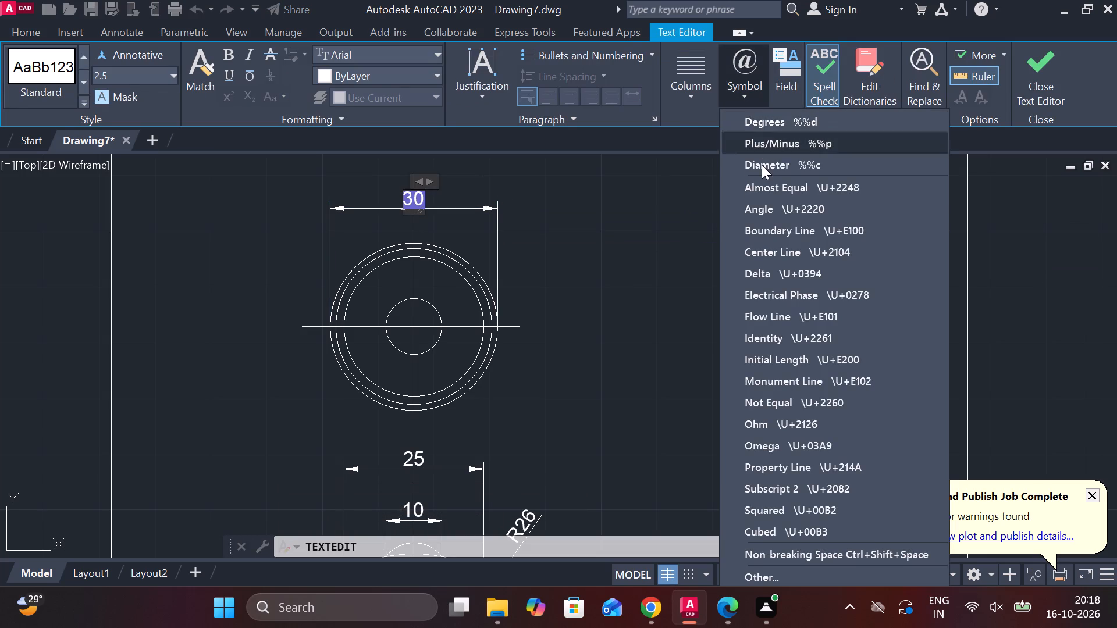
pyautogui.click(762, 165)
pyautogui.click(1033, 88)
pyautogui.moveTo(567, 361); pyautogui.dragTo(616, 133, button='middle')
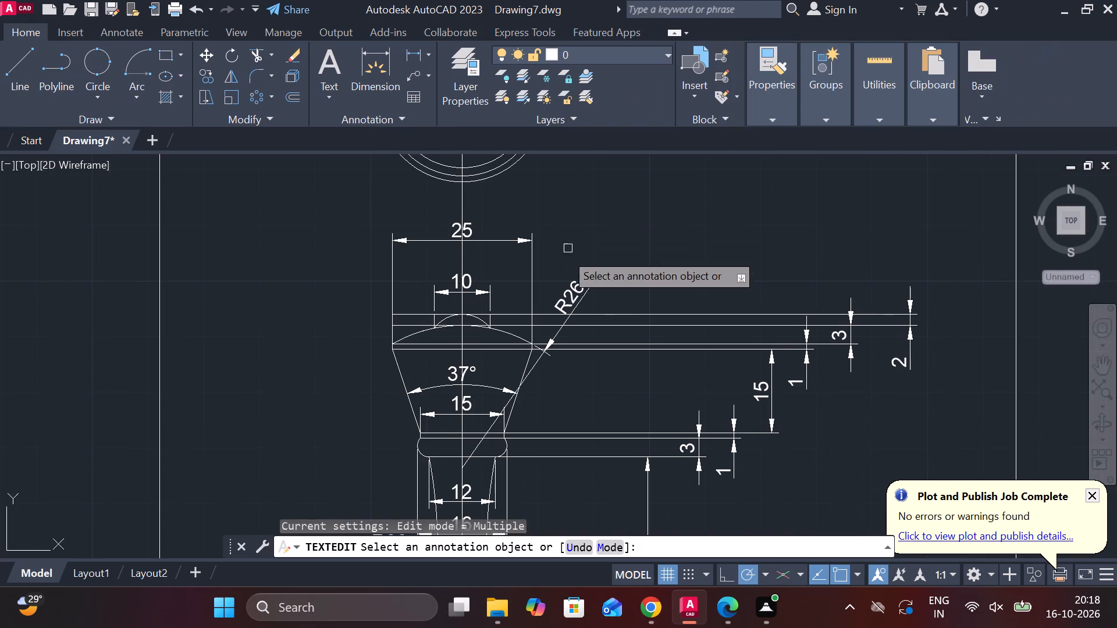
pyautogui.scroll(2, 460, 278)
pyautogui.press('Escape')
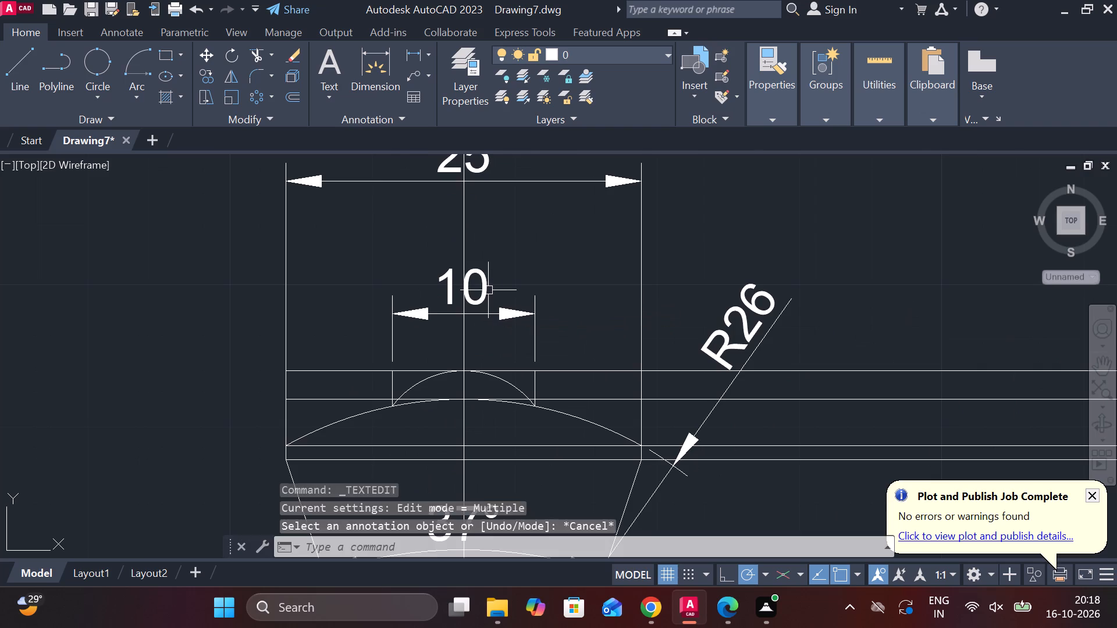
# Insert a diameter symbol into the text of the 10 dimension above the small top arc.
pyautogui.doubleClick(488, 290)
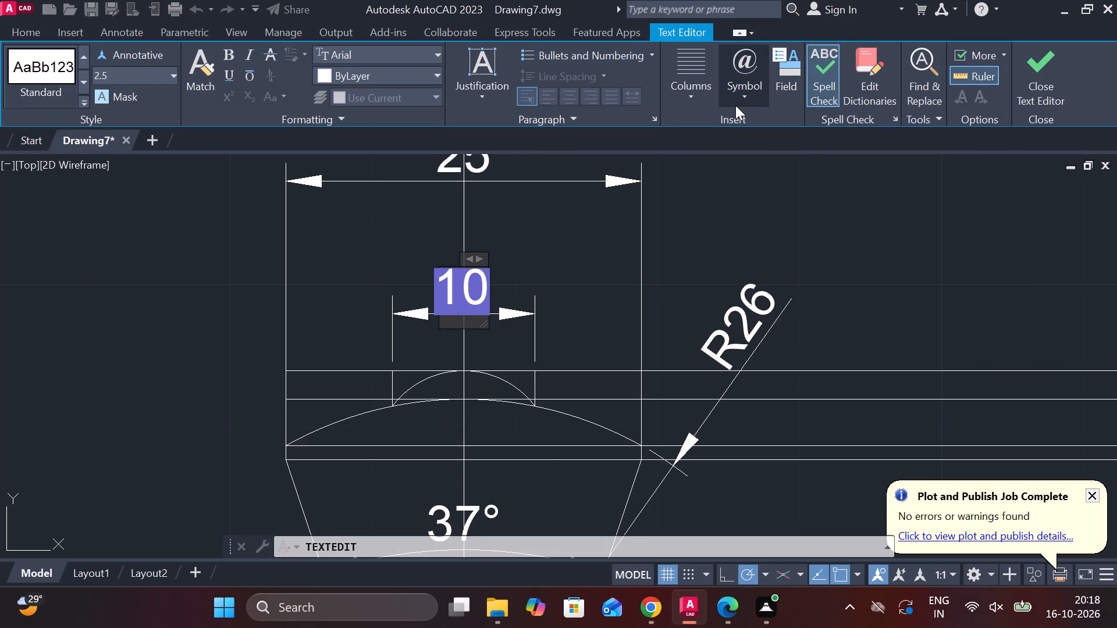
pyautogui.click(737, 101)
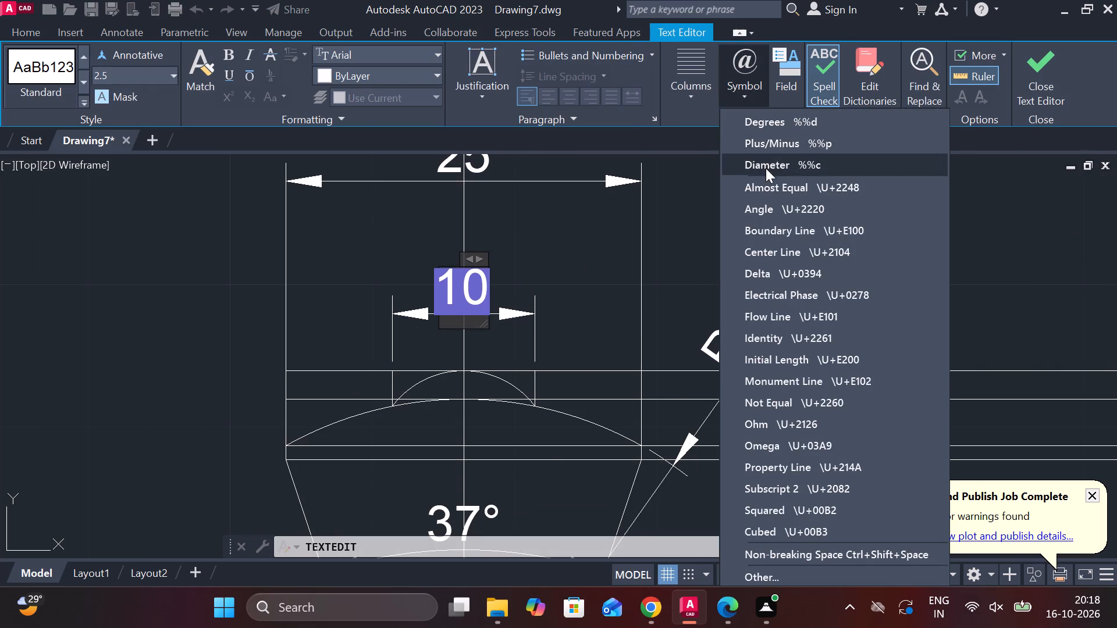
pyautogui.click(766, 168)
pyautogui.click(1029, 84)
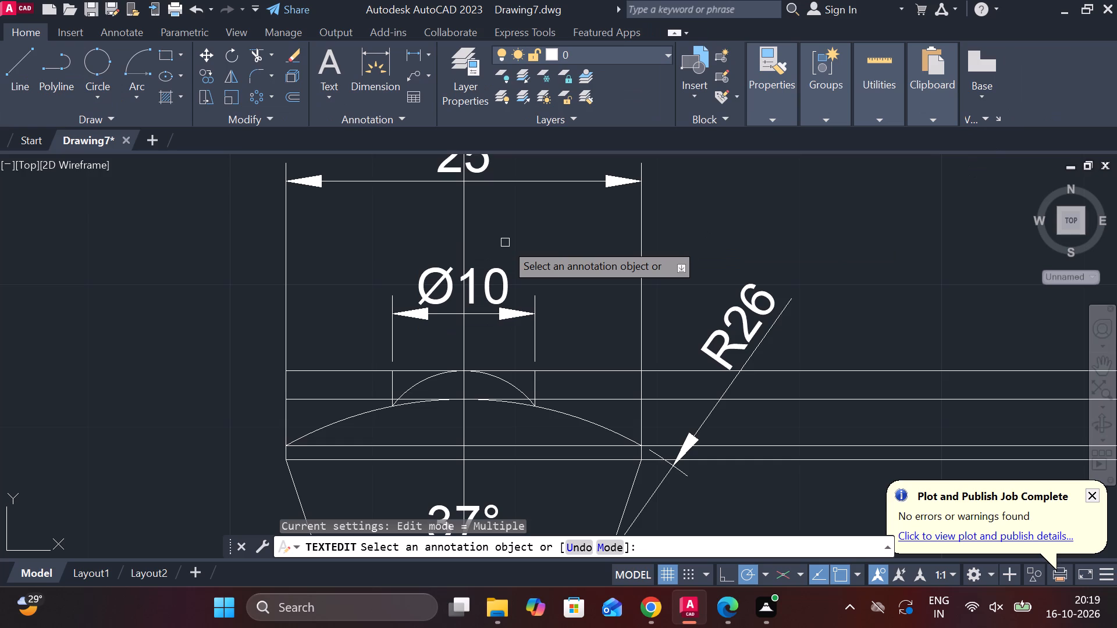
pyautogui.scroll(-1, 505, 248)
pyautogui.scroll(1, 506, 214)
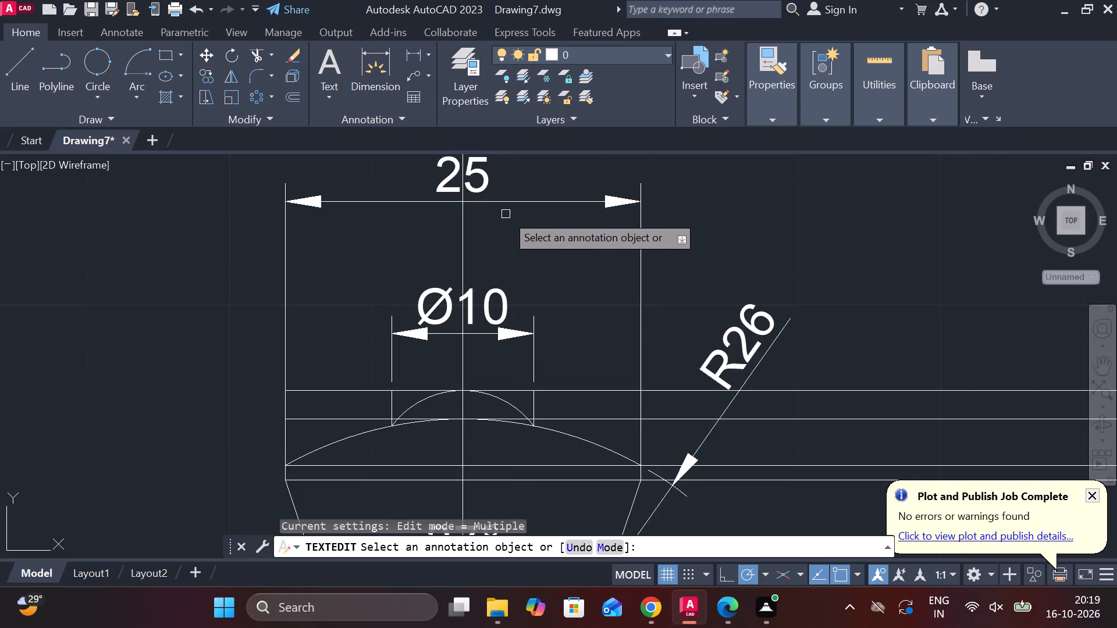
pyautogui.press('Escape')
# Insert a diameter symbol into the text of the 25 dimension at the top of the front view.
pyautogui.doubleClick(469, 165)
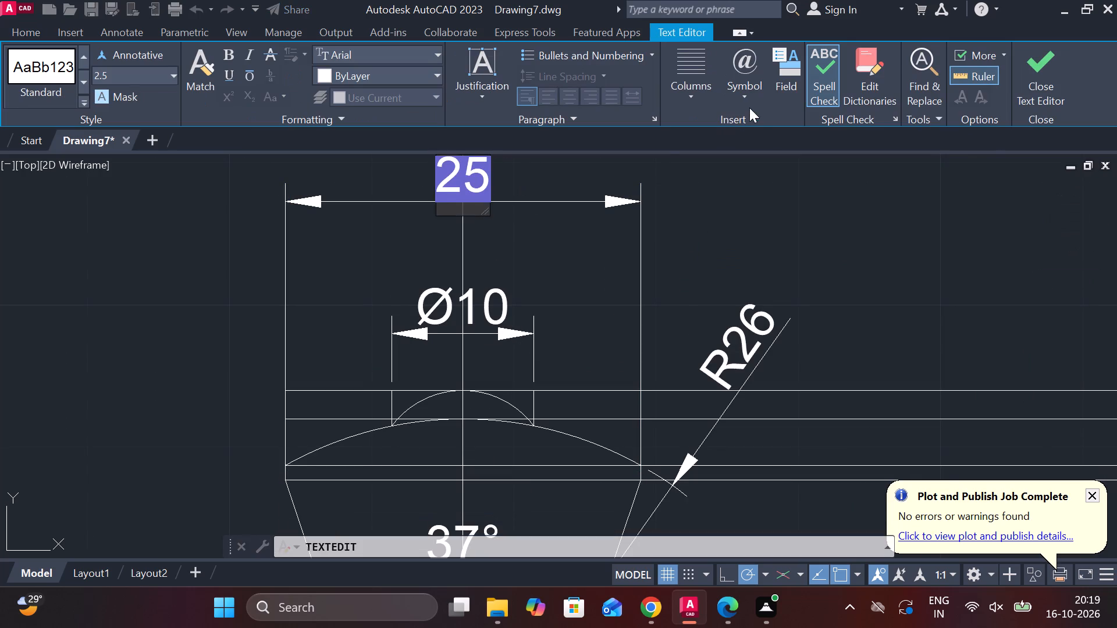
pyautogui.click(741, 98)
pyautogui.click(771, 165)
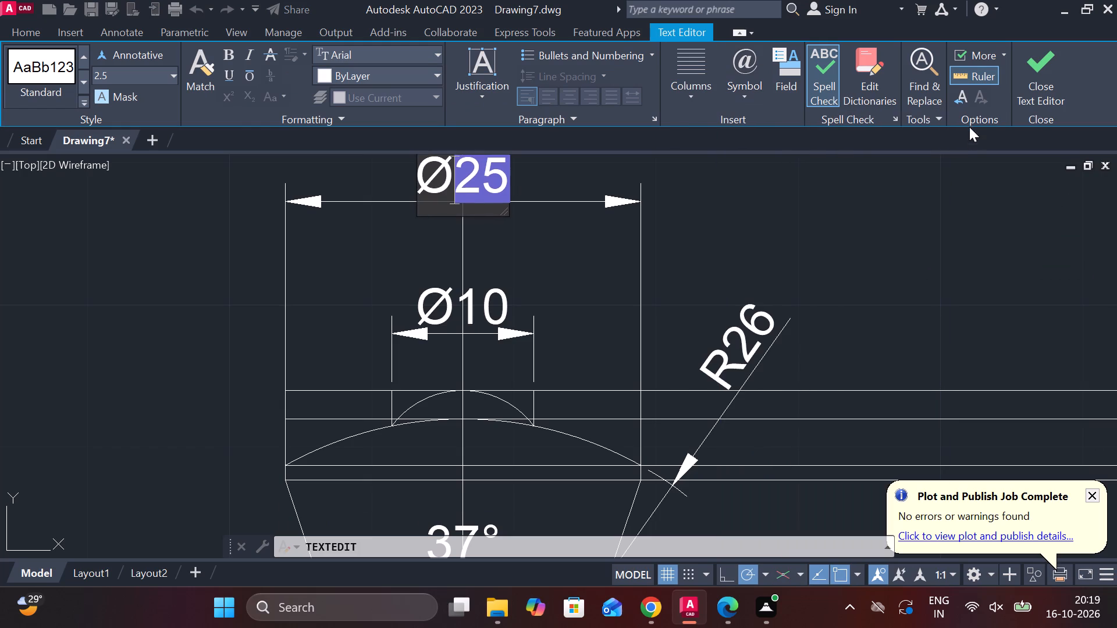
pyautogui.click(1028, 78)
# Insert a diameter symbol into the text of the 15 dimension below the 37° angle.
pyautogui.scroll(-2, 731, 248)
pyautogui.scroll(2, 660, 399)
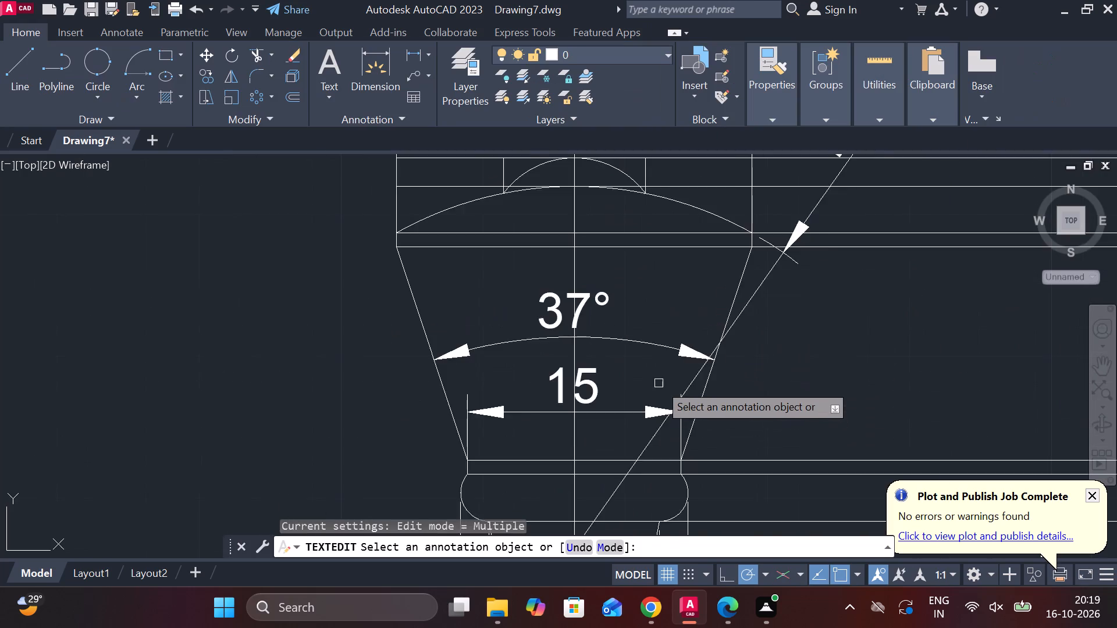
pyautogui.scroll(1, 659, 383)
pyautogui.doubleClick(559, 380)
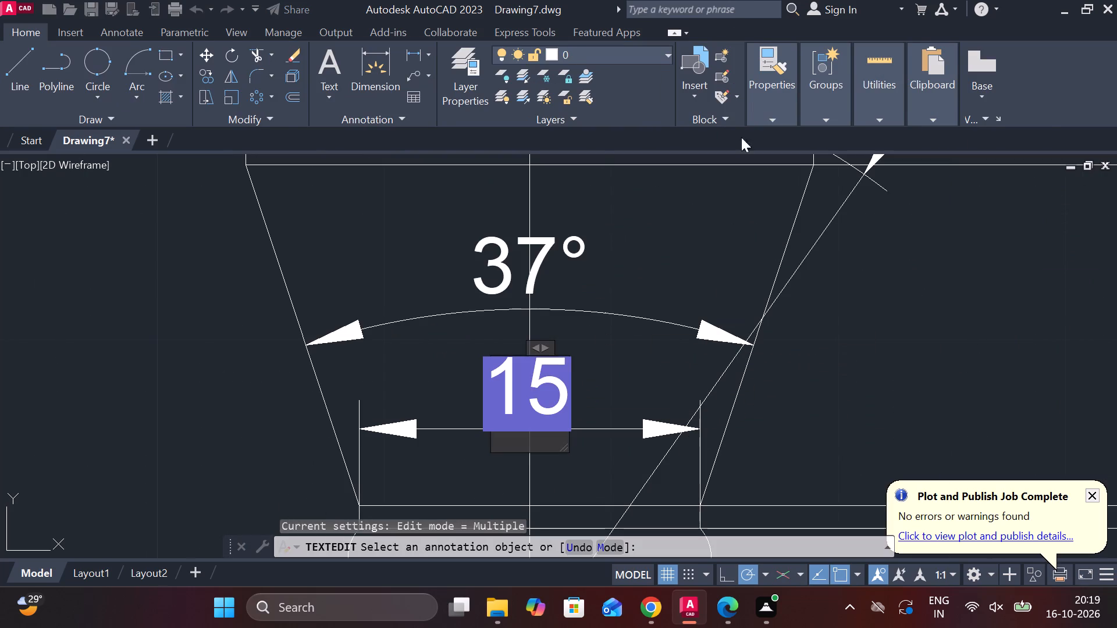
pyautogui.click(749, 101)
pyautogui.click(759, 165)
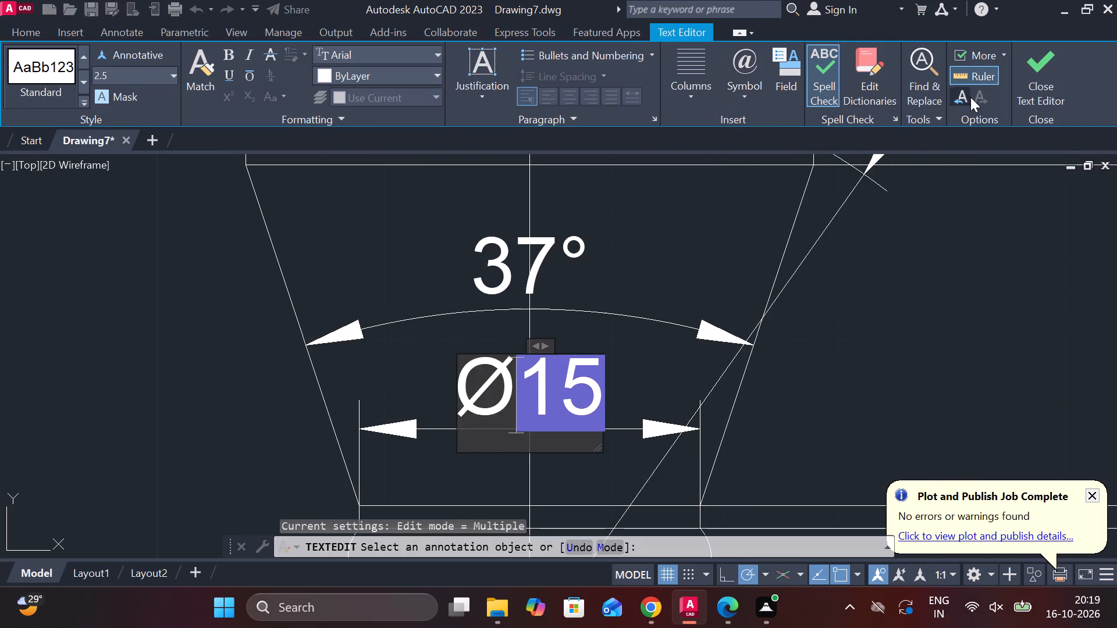
pyautogui.click(1020, 70)
# Insert a diameter symbol into the text of the 16 dimension at the upper end of the stem, beside R90.
pyautogui.scroll(-2, 761, 314)
pyautogui.moveTo(729, 363); pyautogui.dragTo(710, 198, button='middle')
pyautogui.scroll(2, 661, 402)
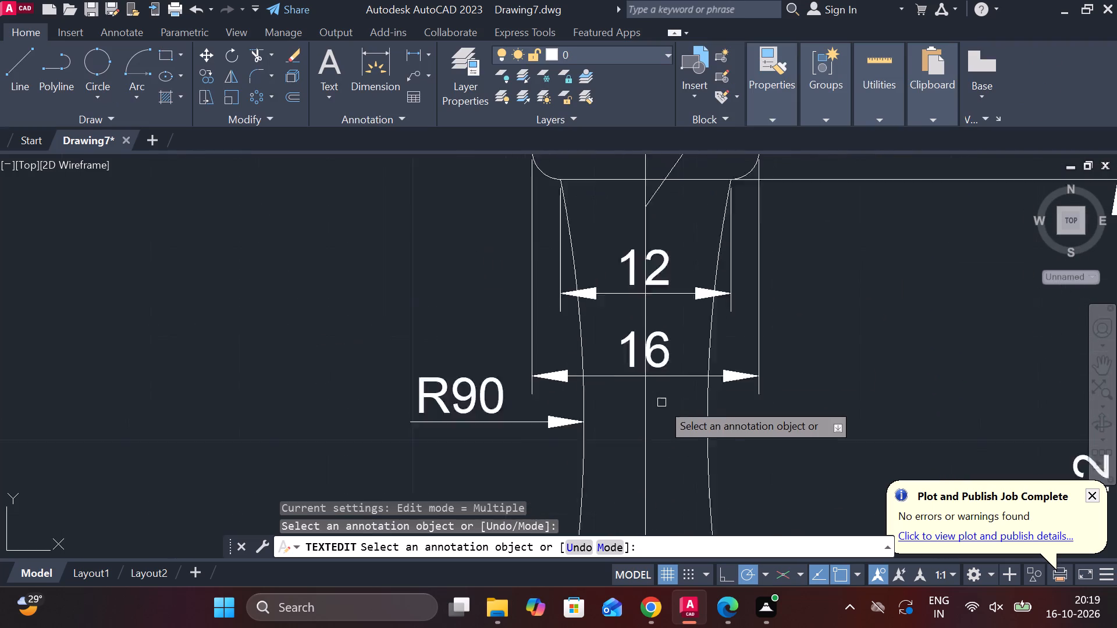
pyautogui.doubleClick(646, 340)
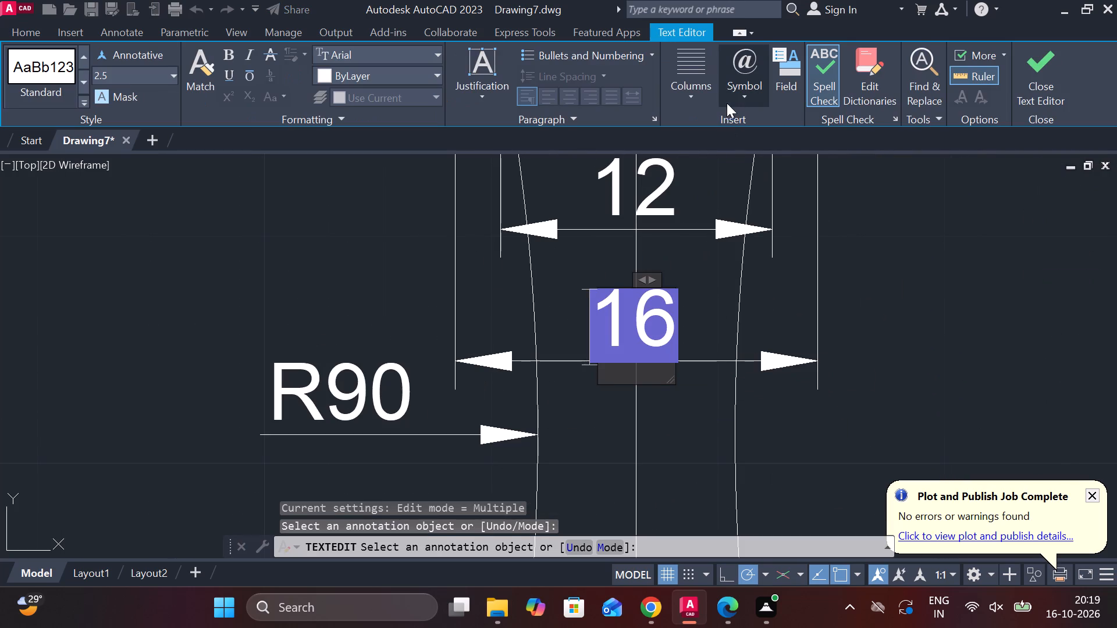
pyautogui.click(732, 98)
pyautogui.click(757, 167)
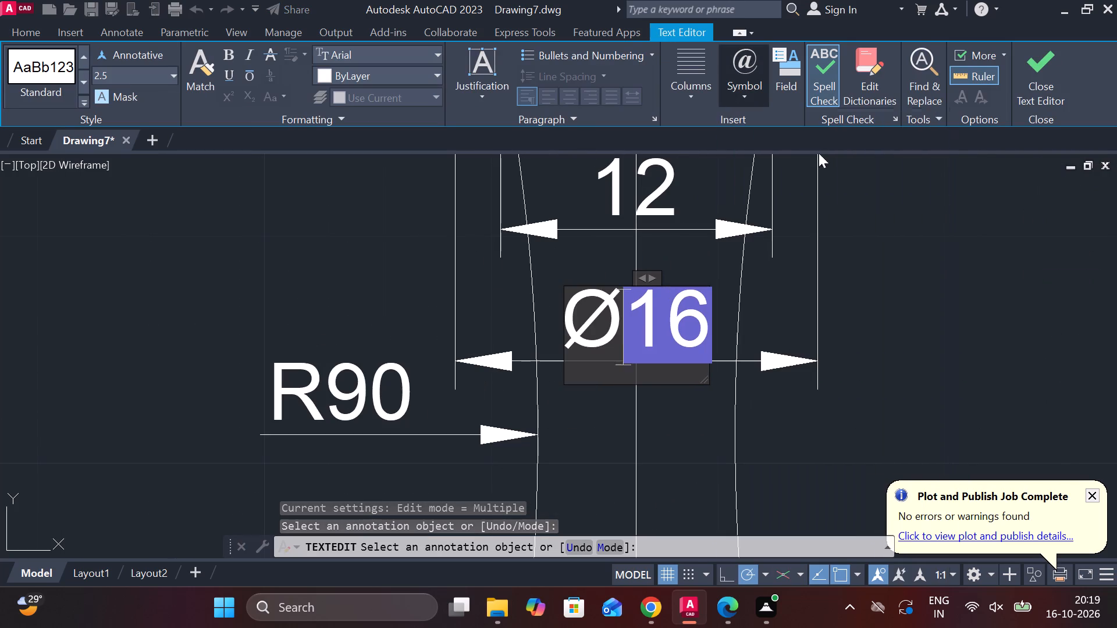
pyautogui.click(1031, 85)
# Insert a diameter symbol into the text of the 12 dimension at the upper end of the stem.
pyautogui.click(671, 192)
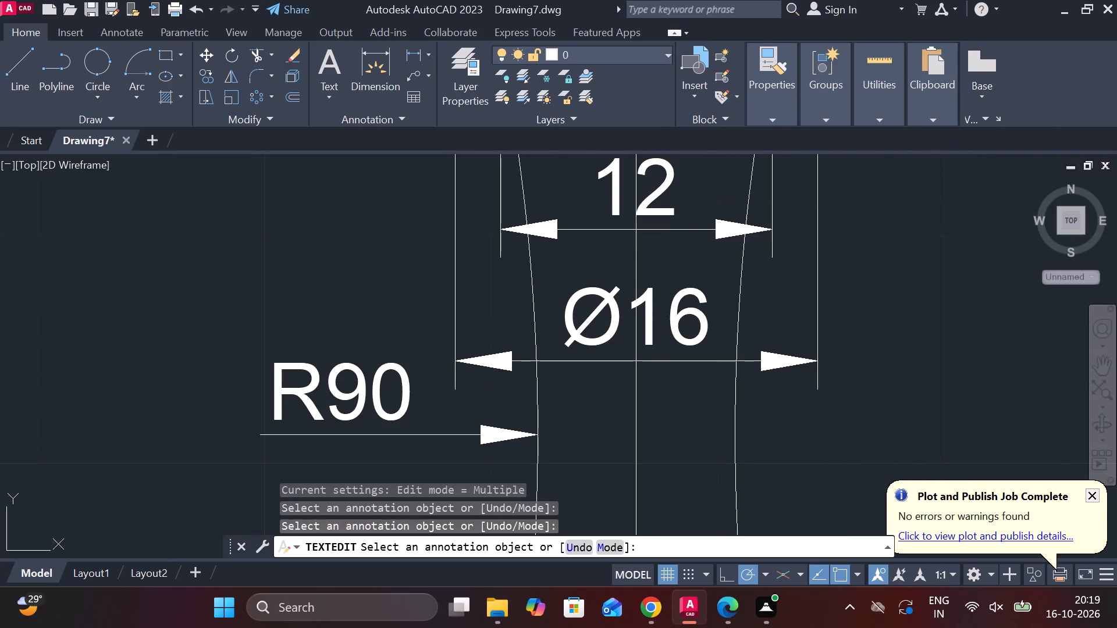
pyautogui.doubleClick(663, 192)
pyautogui.click(742, 98)
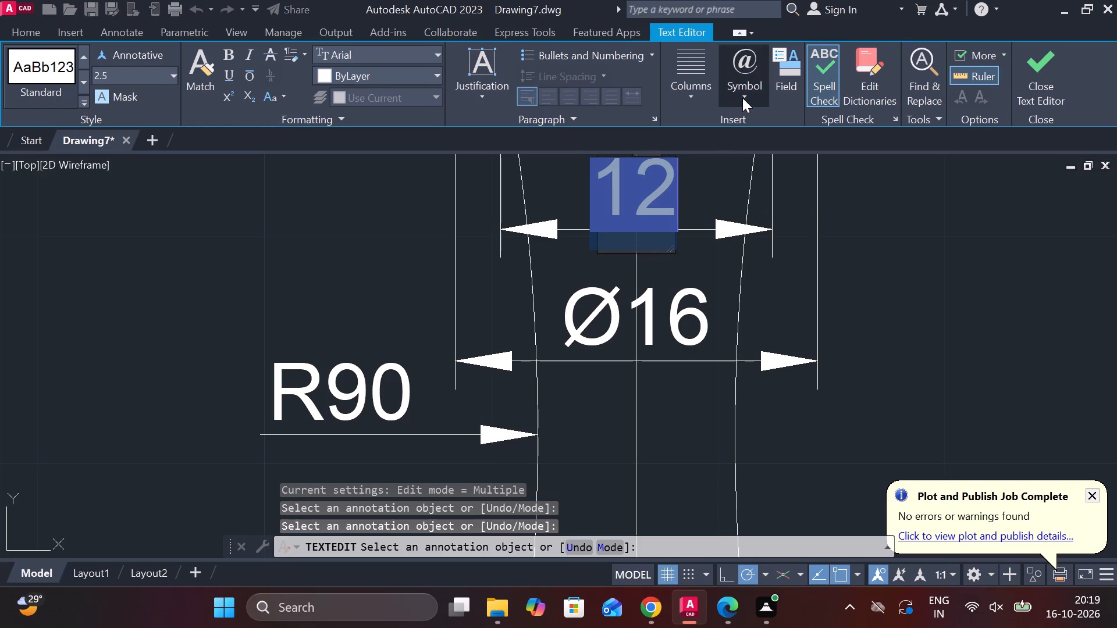
pyautogui.press('Escape')
pyautogui.press('Escape')
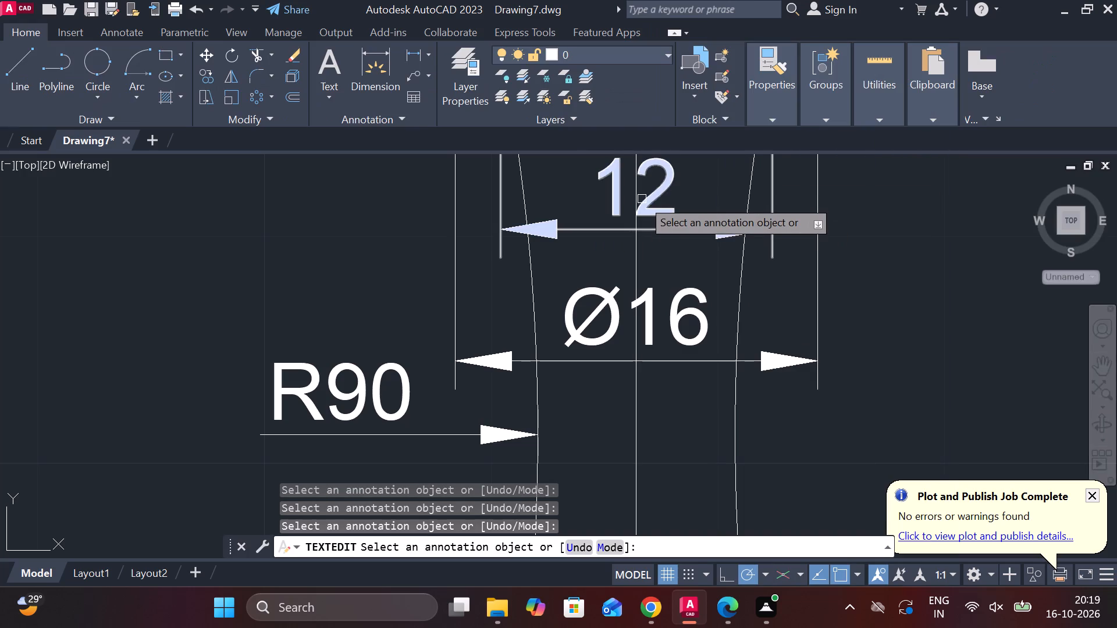
pyautogui.doubleClick(650, 204)
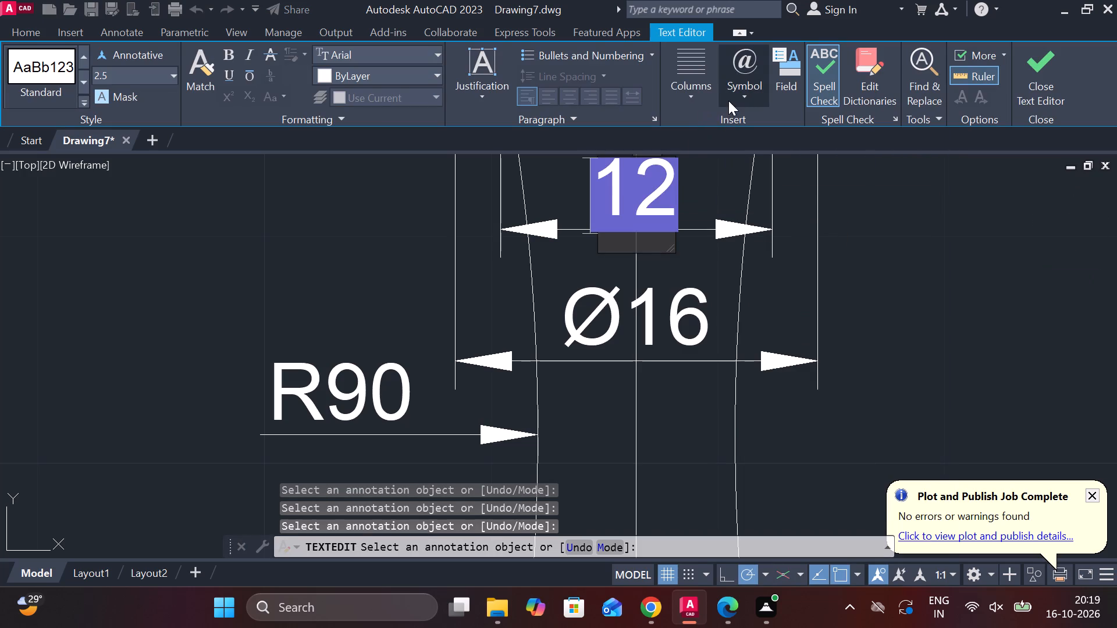
pyautogui.click(731, 101)
pyautogui.click(755, 163)
pyautogui.click(1056, 59)
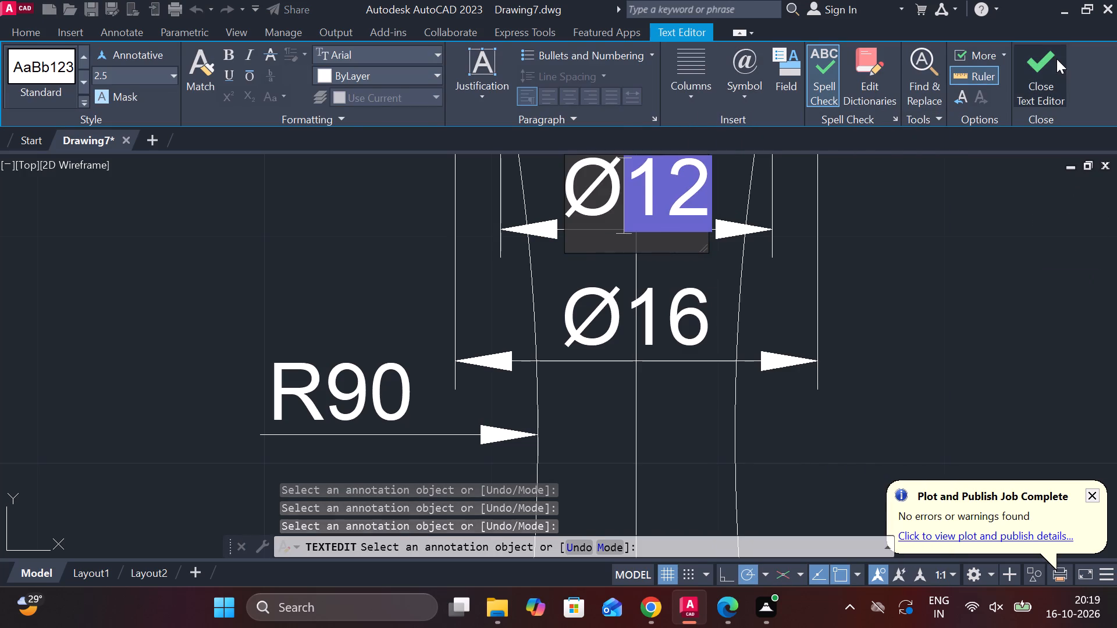
# Insert a diameter symbol into the text of the 16 dimension at the lower end of the stem.
pyautogui.scroll(-2, 877, 176)
pyautogui.scroll(-1, 828, 324)
pyautogui.moveTo(828, 340); pyautogui.dragTo(735, 204, button='middle')
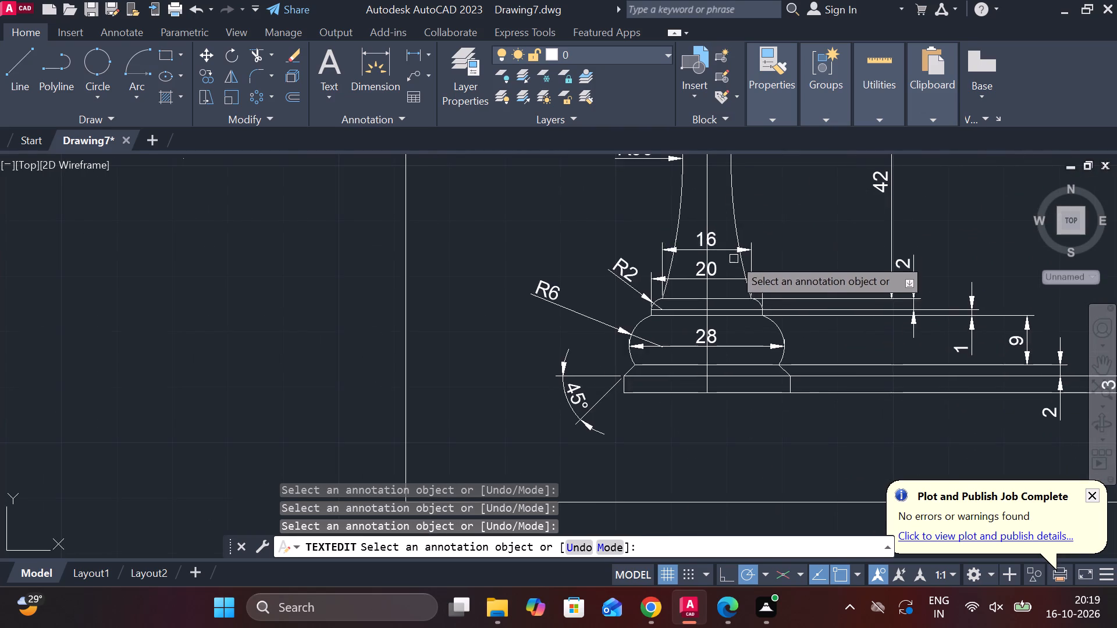
pyautogui.scroll(2, 734, 255)
pyautogui.moveTo(735, 303); pyautogui.dragTo(707, 445, button='middle')
pyautogui.scroll(-2, 727, 269)
pyautogui.moveTo(732, 261); pyautogui.dragTo(689, 367, button='middle')
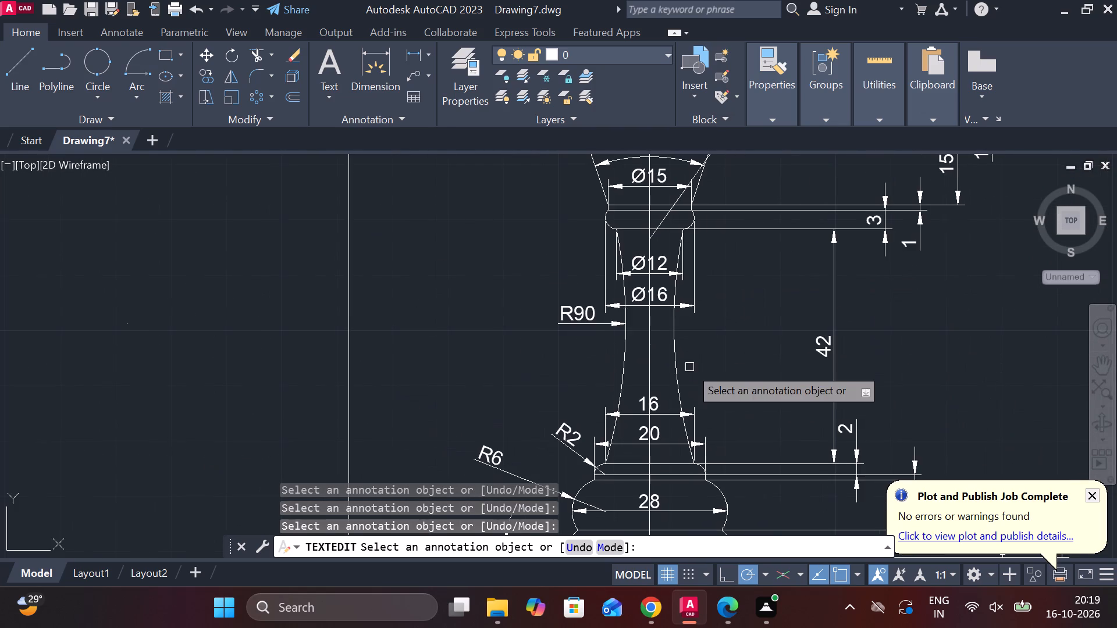
pyautogui.moveTo(690, 371); pyautogui.dragTo(689, 242, button='middle')
pyautogui.scroll(2, 676, 265)
pyautogui.press('Escape')
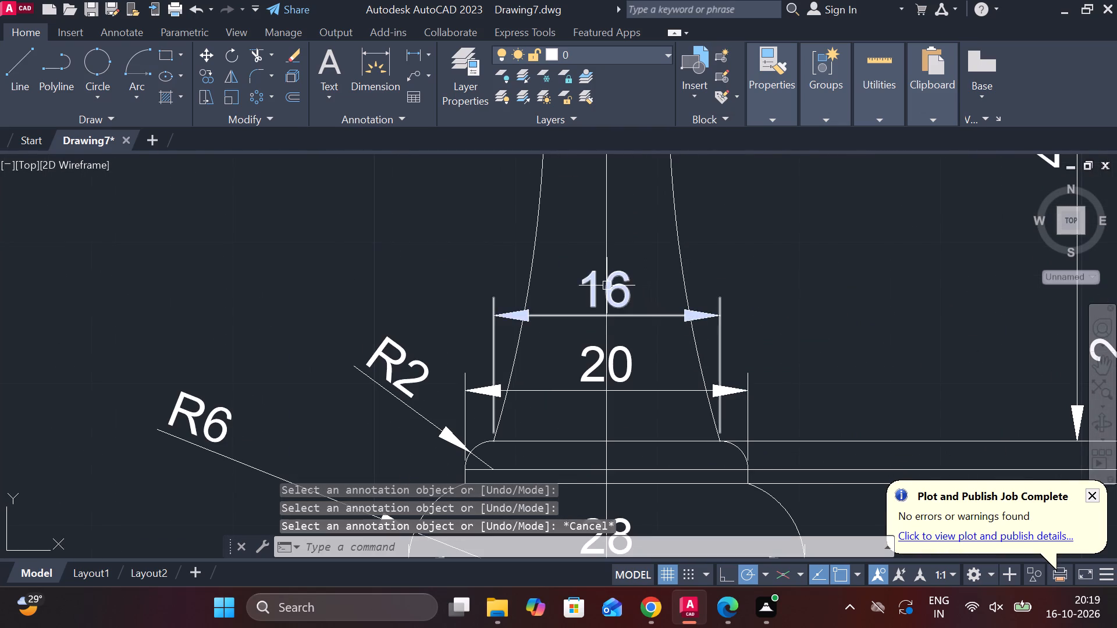
pyautogui.doubleClick(604, 286)
pyautogui.click(754, 99)
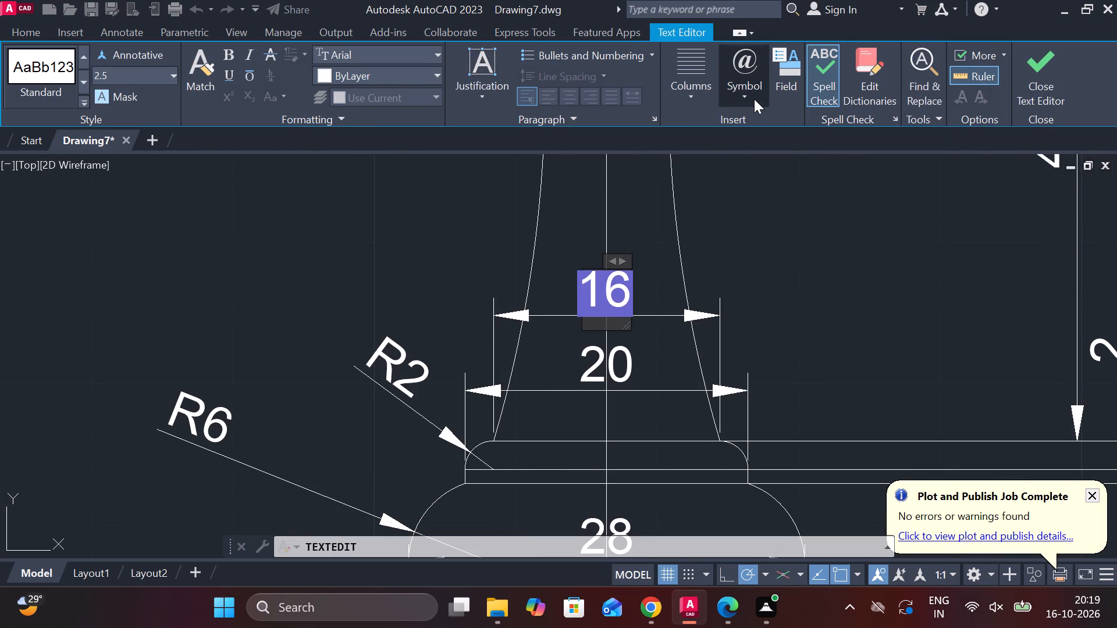
pyautogui.click(776, 166)
pyautogui.click(1012, 89)
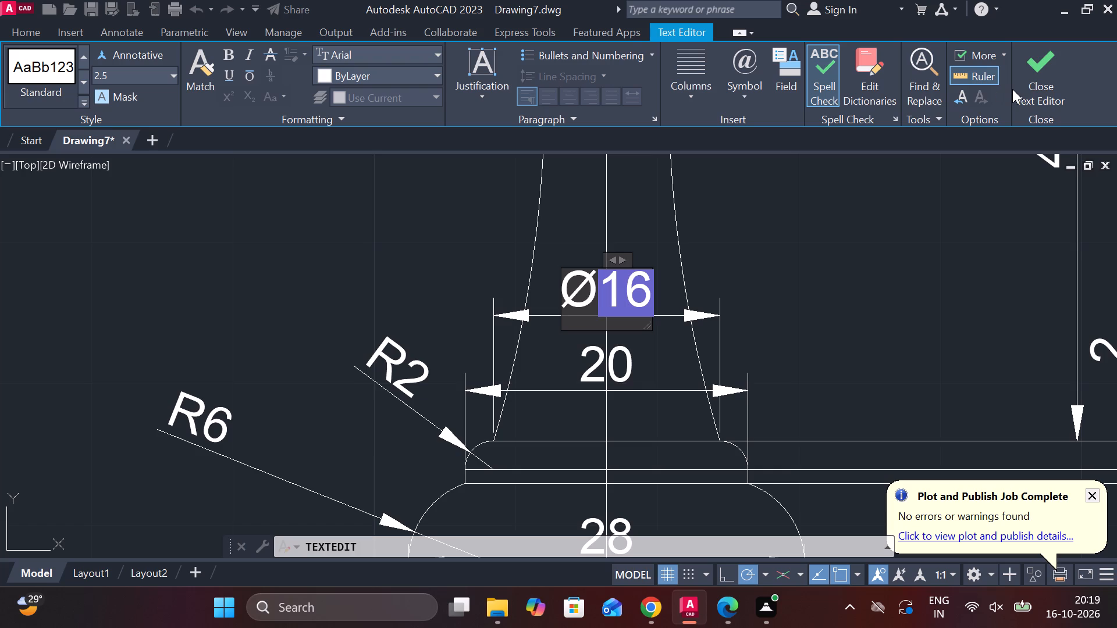
pyautogui.click(1042, 69)
# Insert a diameter symbol into the text of the 20 dimension above the R2 collar.
pyautogui.doubleClick(602, 358)
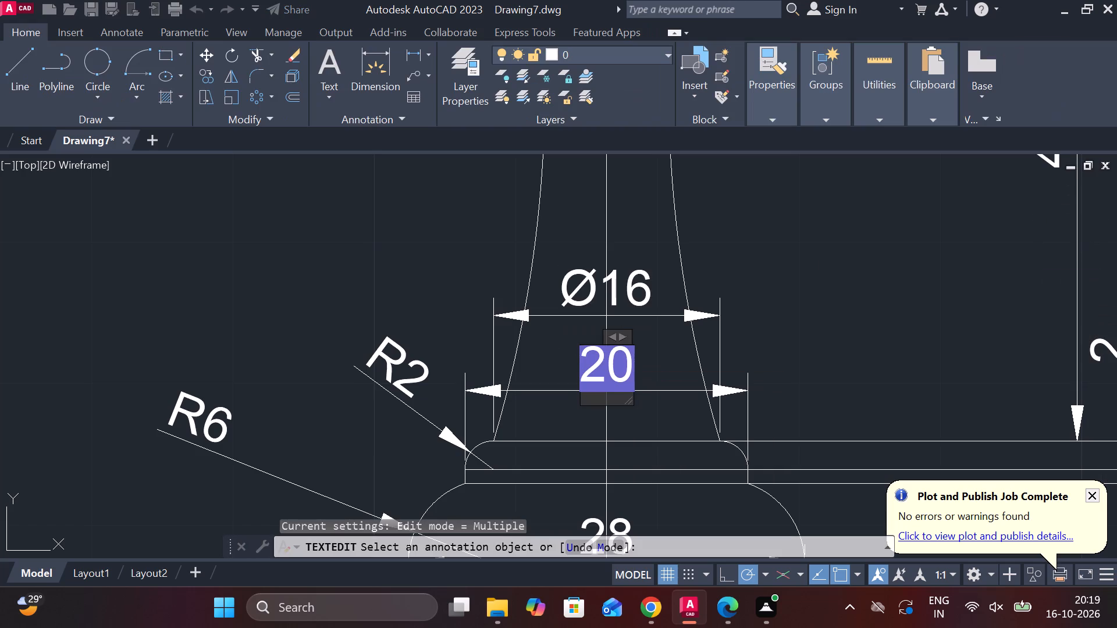
pyautogui.click(734, 101)
pyautogui.click(772, 159)
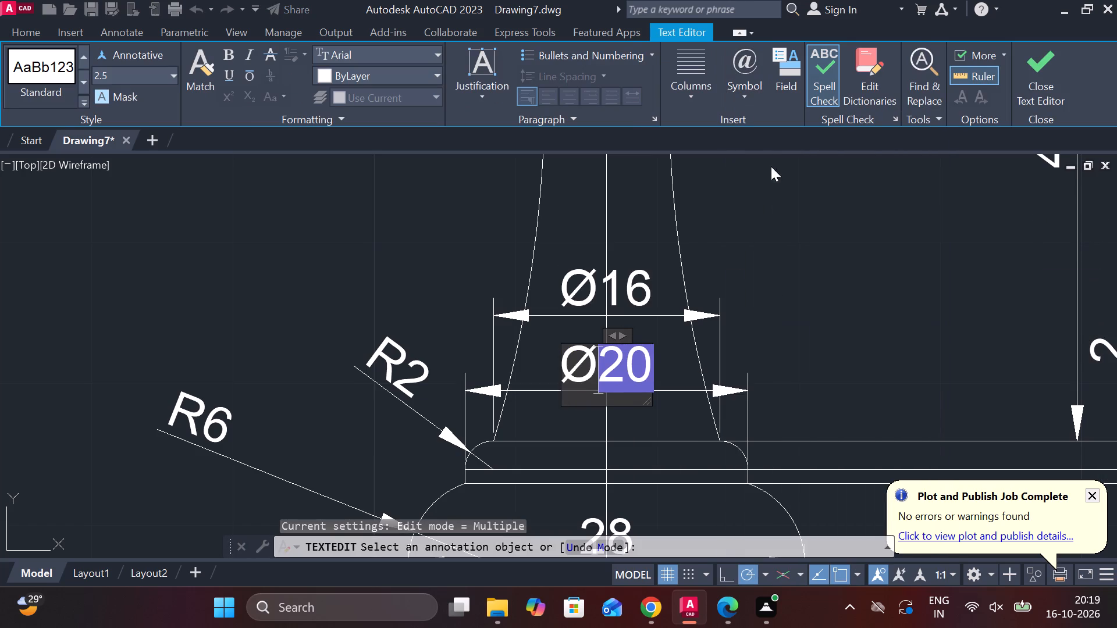
pyautogui.moveTo(730, 248); pyautogui.dragTo(721, 202, button='middle')
pyautogui.moveTo(583, 469); pyautogui.dragTo(582, 422, button='middle')
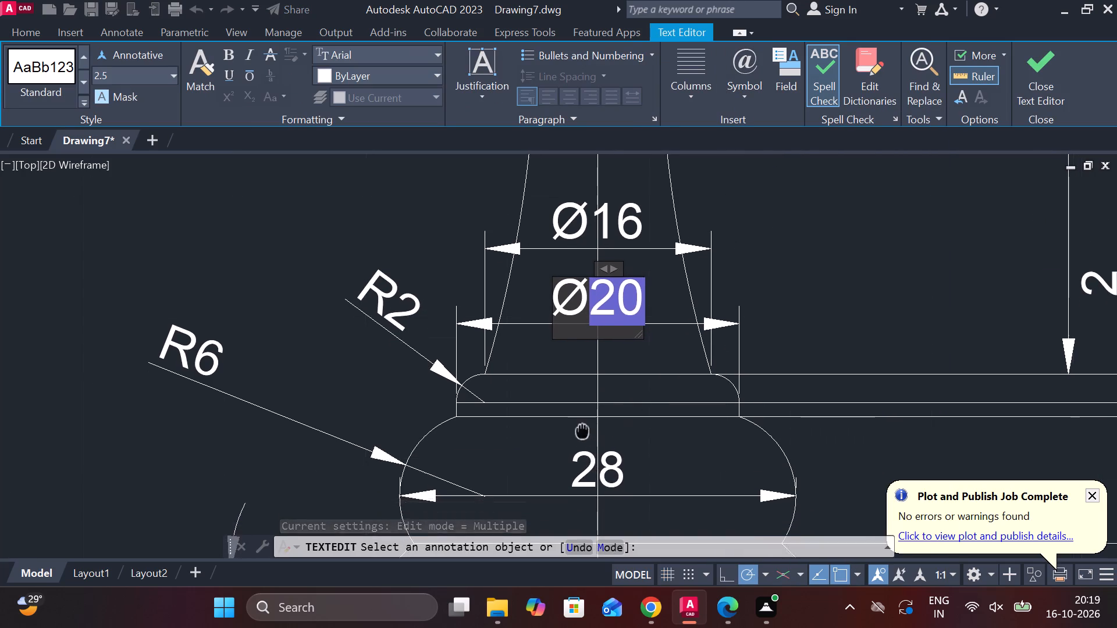
pyautogui.moveTo(582, 422); pyautogui.dragTo(582, 405, button='middle')
pyautogui.doubleClick(577, 406)
# Insert a diameter symbol into the text of the 28 dimension across the rounded R6 base section.
pyautogui.doubleClick(577, 414)
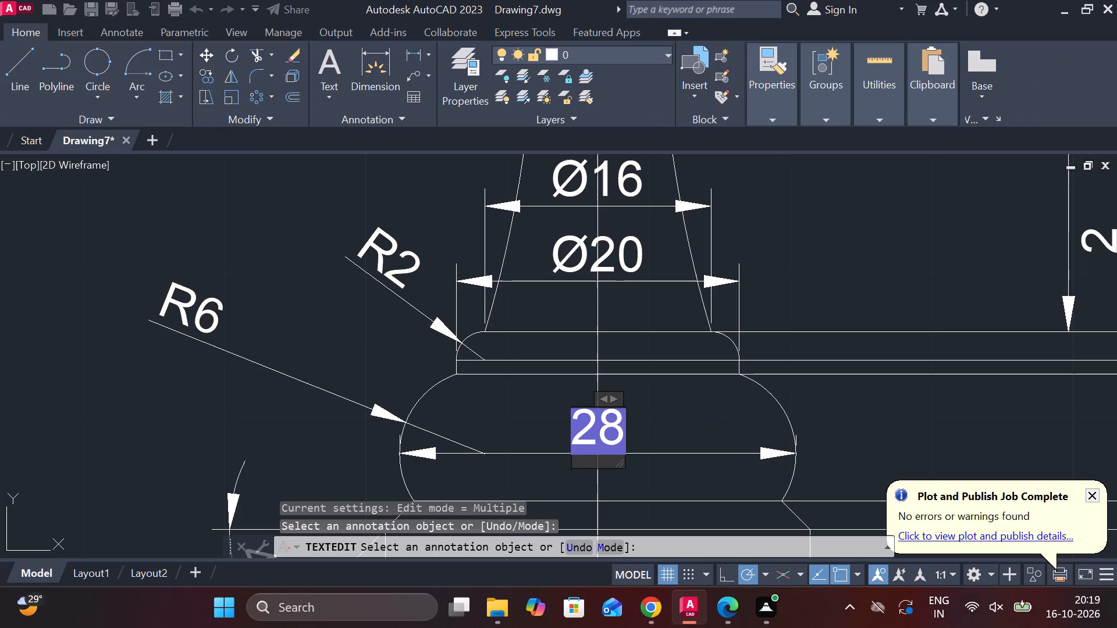
pyautogui.click(761, 97)
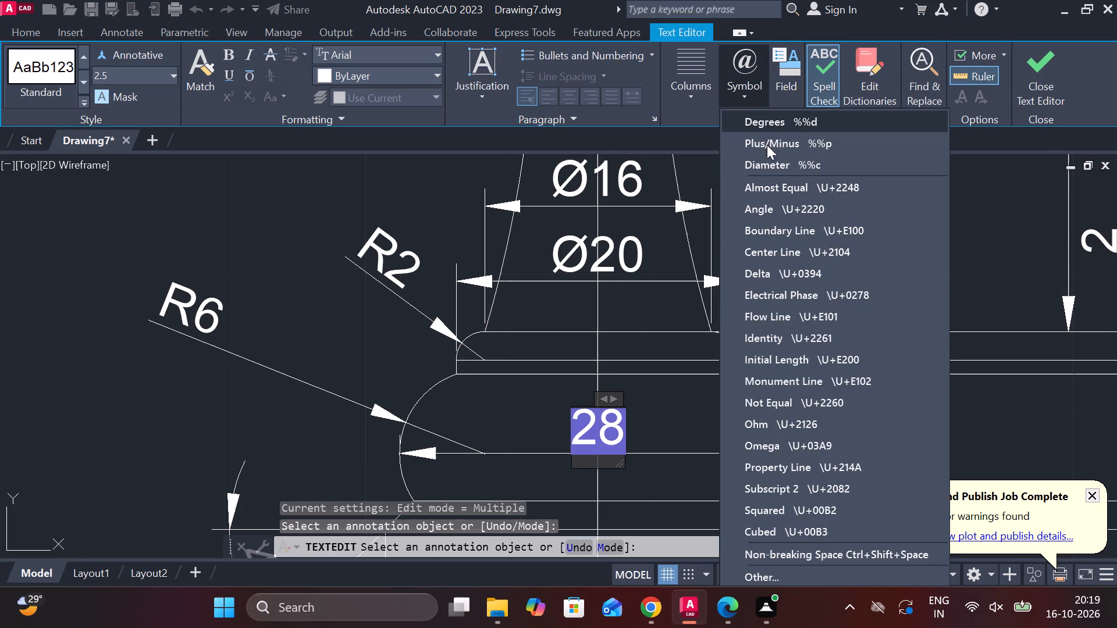
pyautogui.click(766, 160)
pyautogui.click(1024, 95)
pyautogui.moveTo(647, 366); pyautogui.dragTo(646, 266, button='middle')
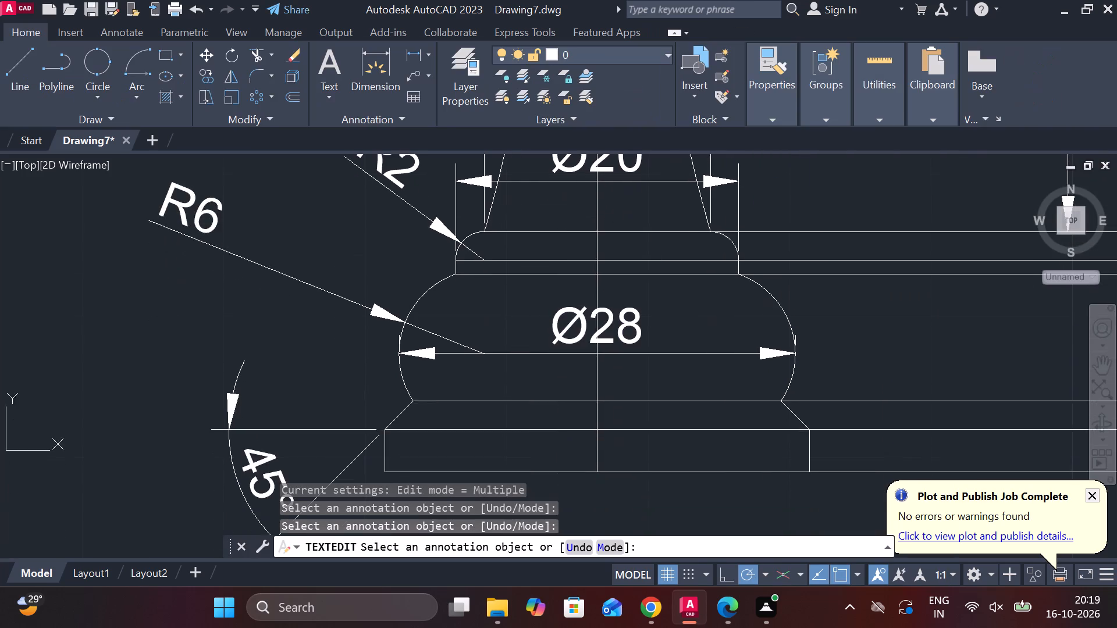
pyautogui.scroll(-1, 639, 307)
pyautogui.scroll(-1, 660, 420)
pyautogui.moveTo(693, 452); pyautogui.dragTo(674, 452, button='middle')
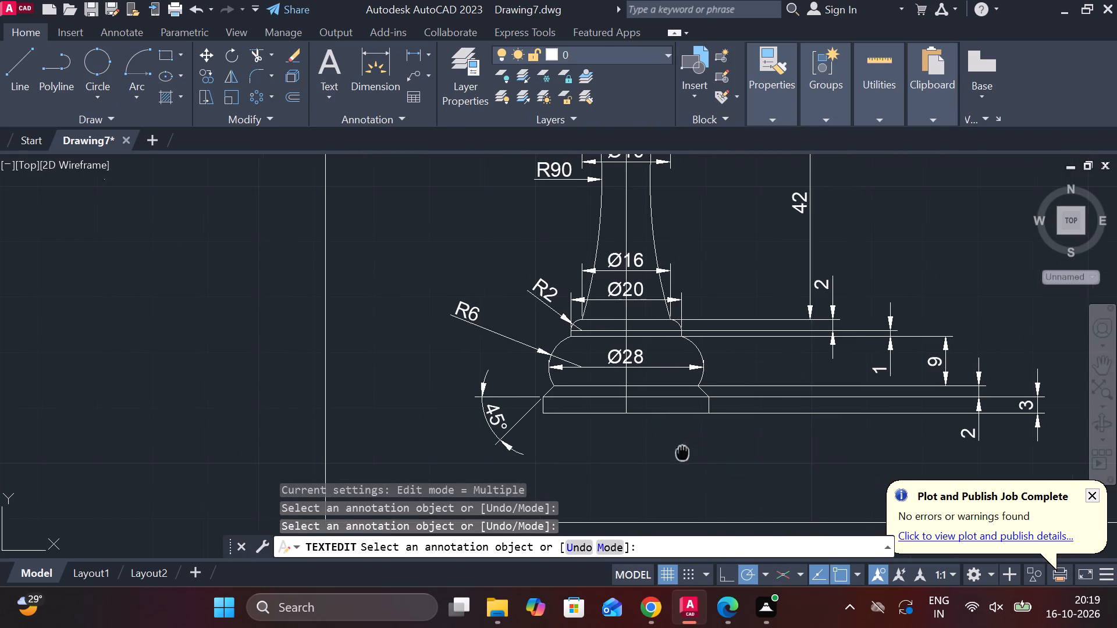
pyautogui.moveTo(674, 452); pyautogui.dragTo(650, 431, button='middle')
pyautogui.press('Escape')
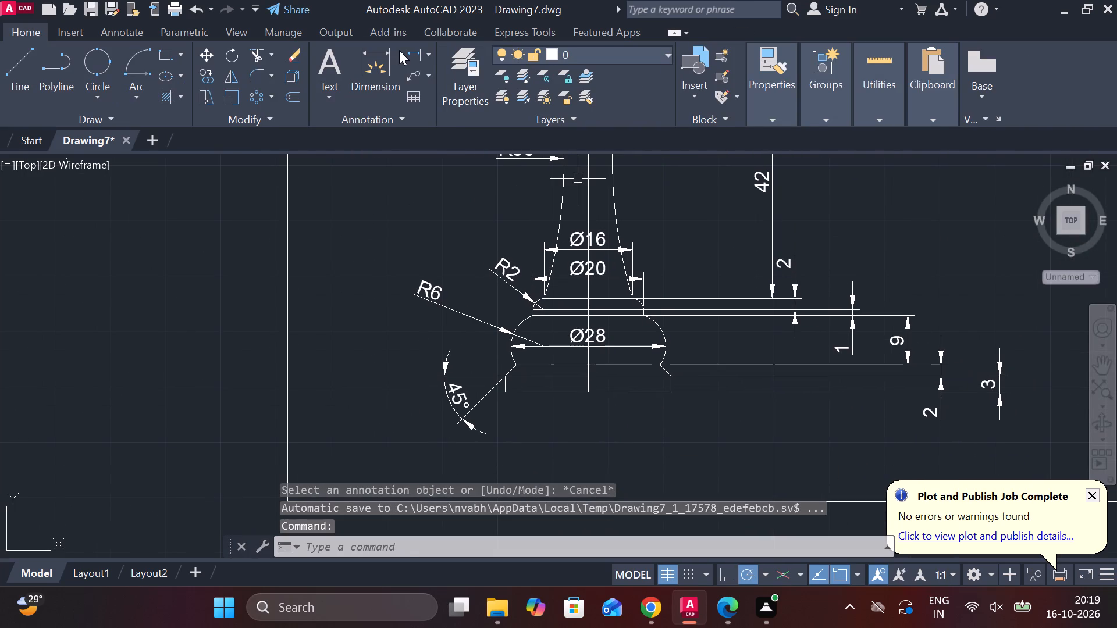
# Add a horizontal linear dimension between the upper ends of the two base chamfers, placed below the base.
pyautogui.click(415, 50)
pyautogui.scroll(2, 493, 366)
pyautogui.moveTo(493, 414); pyautogui.dragTo(437, 310, button='middle')
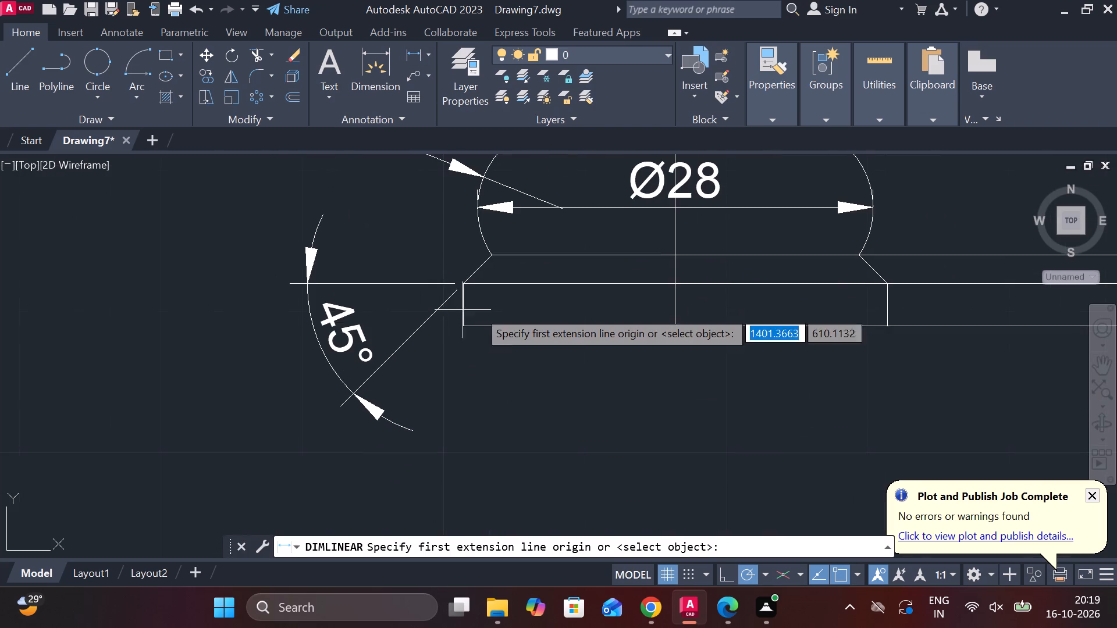
pyautogui.click(493, 258)
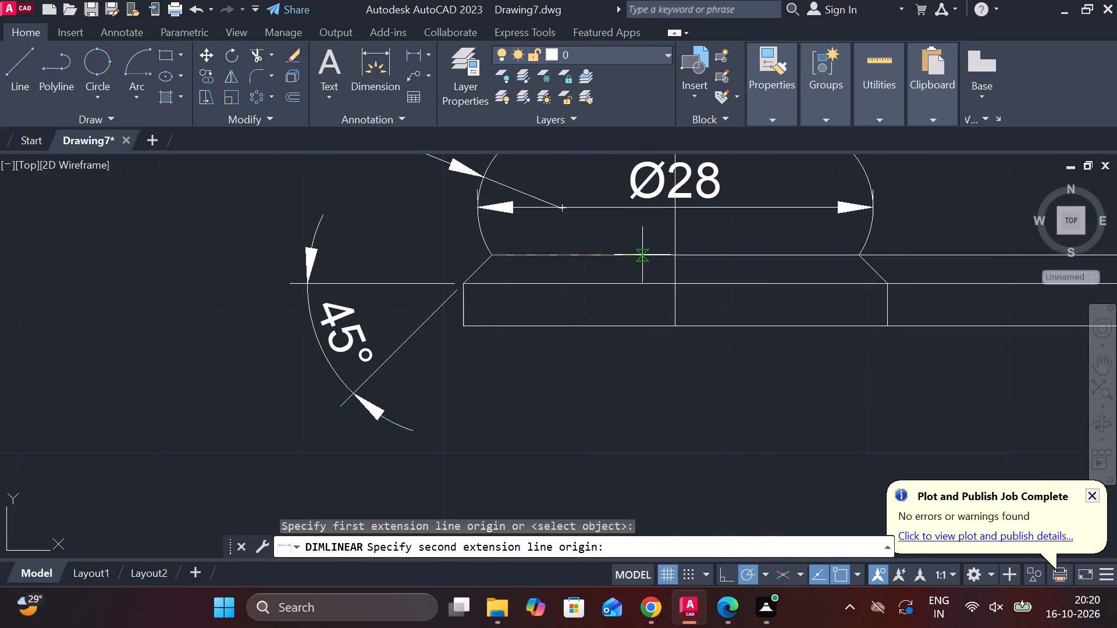
pyautogui.click(856, 252)
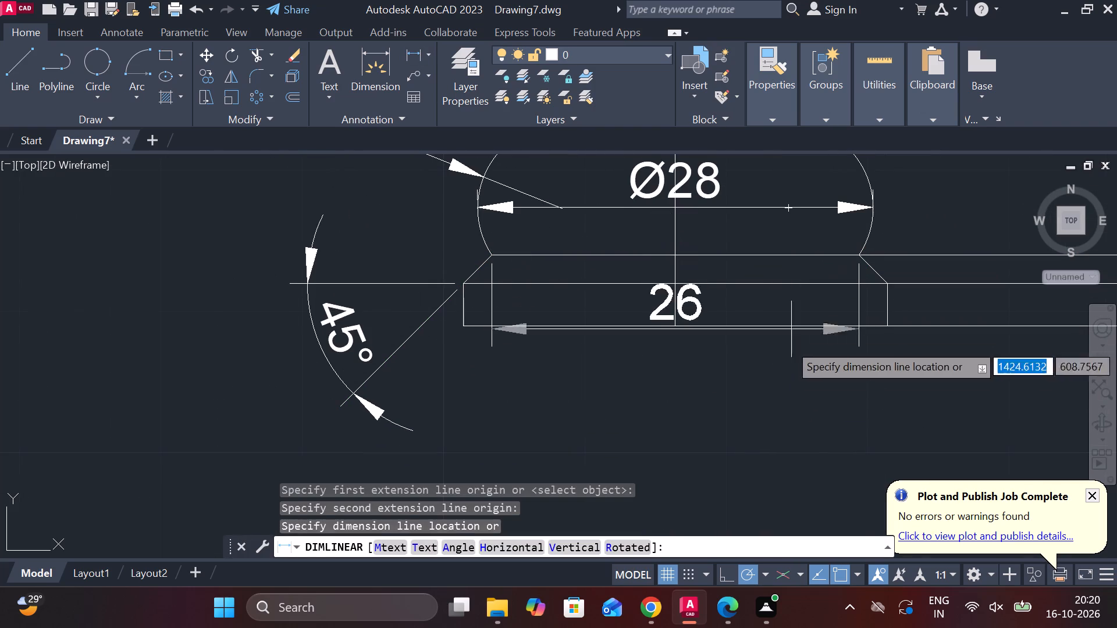
pyautogui.click(771, 392)
# Insert a diameter symbol into the text of the 26 dimension below the base.
pyautogui.doubleClick(681, 373)
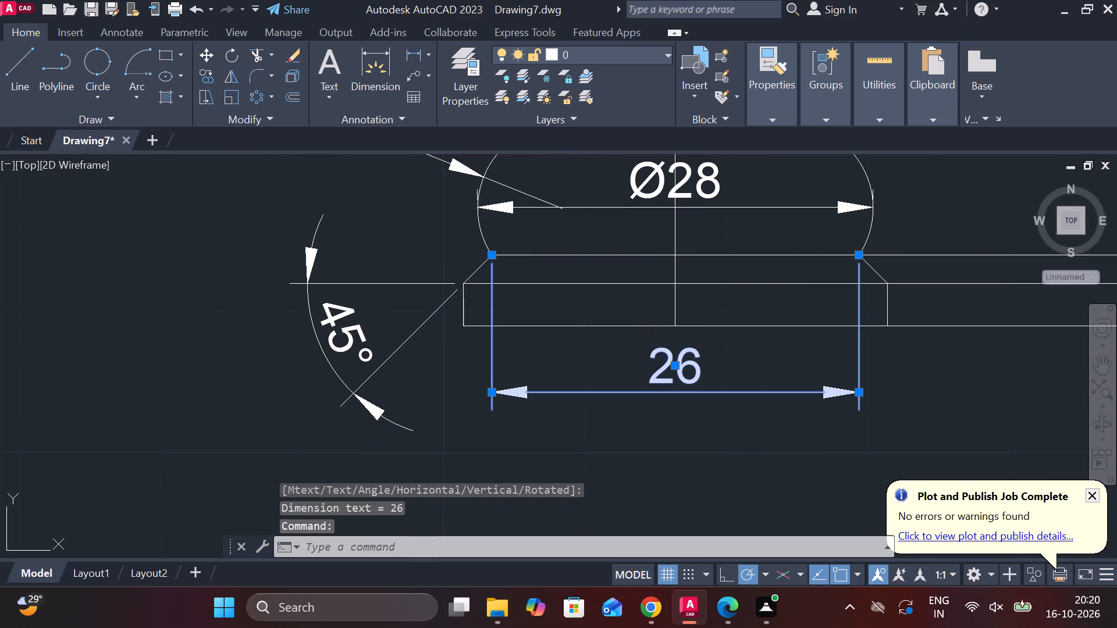
pyautogui.click(744, 101)
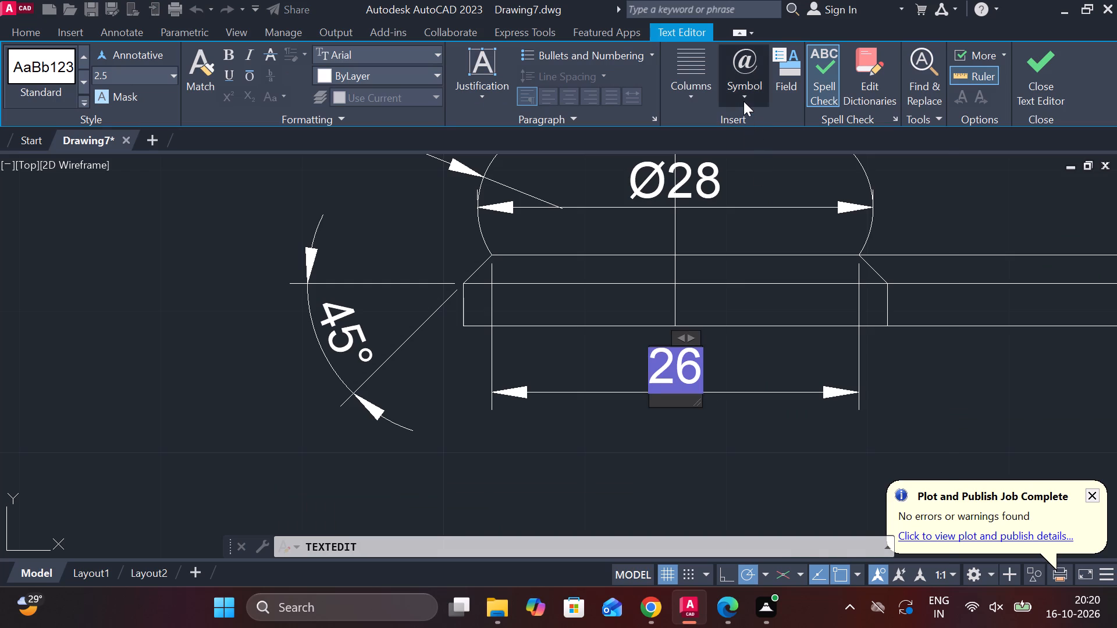
pyautogui.click(771, 162)
pyautogui.click(1055, 72)
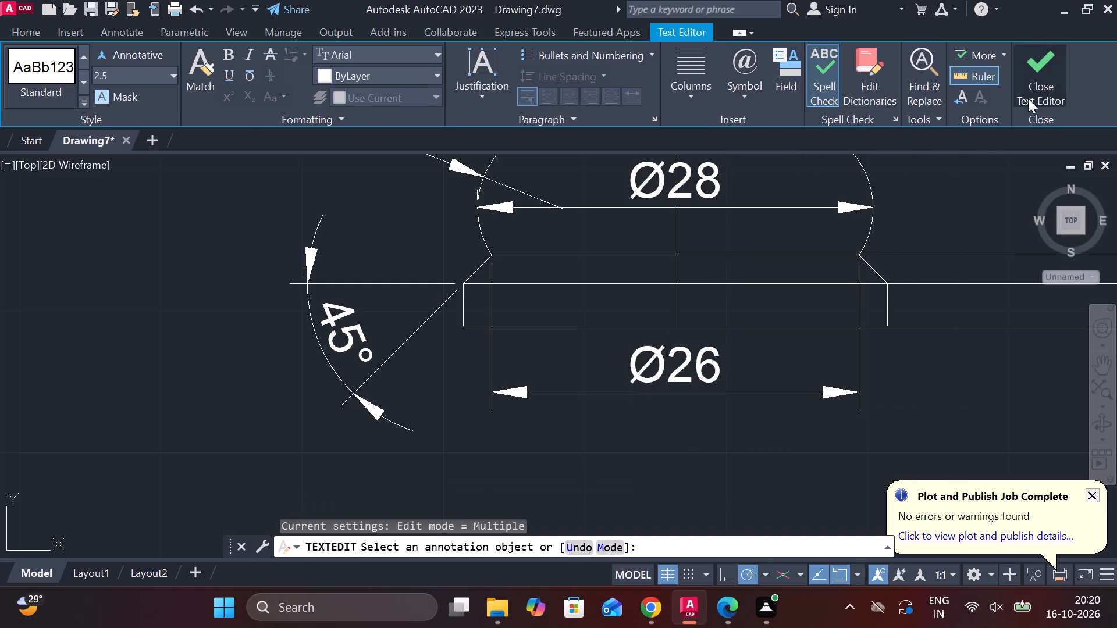
# Save the drawing in the Documents folder under the file name CHESS PIECE DRAWING.
pyautogui.scroll(-3, 979, 138)
pyautogui.scroll(-1, 956, 231)
pyautogui.moveTo(951, 231); pyautogui.dragTo(594, 356, button='middle')
pyautogui.scroll(-2, 597, 362)
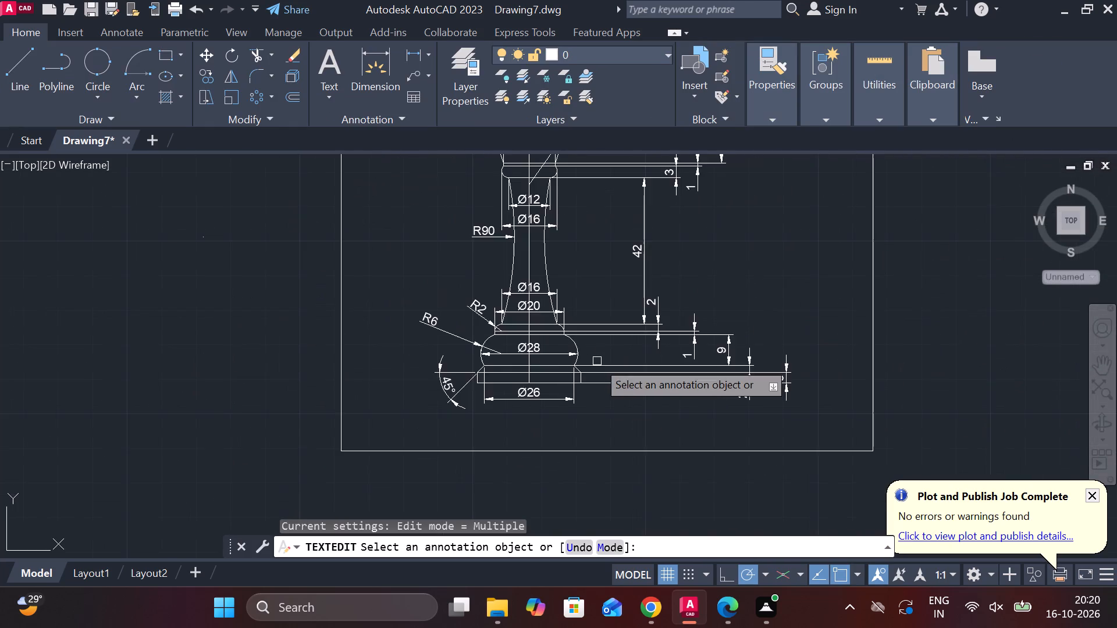
pyautogui.scroll(-2, 597, 363)
pyautogui.hotkey('ctrl', 's')
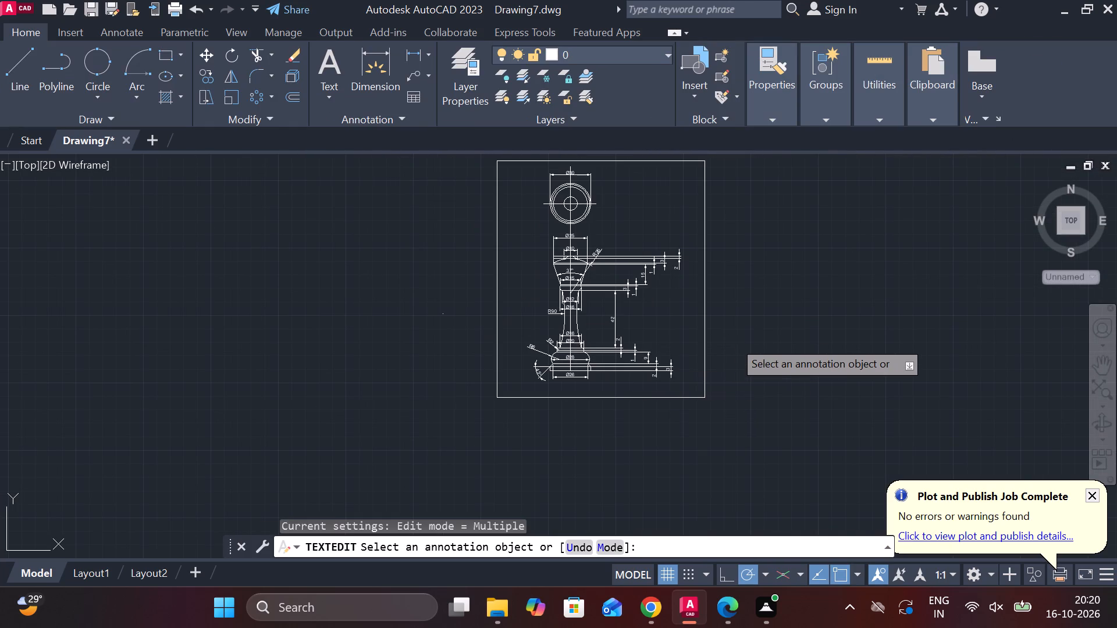
pyautogui.write('CHESS')
pyautogui.press('space')
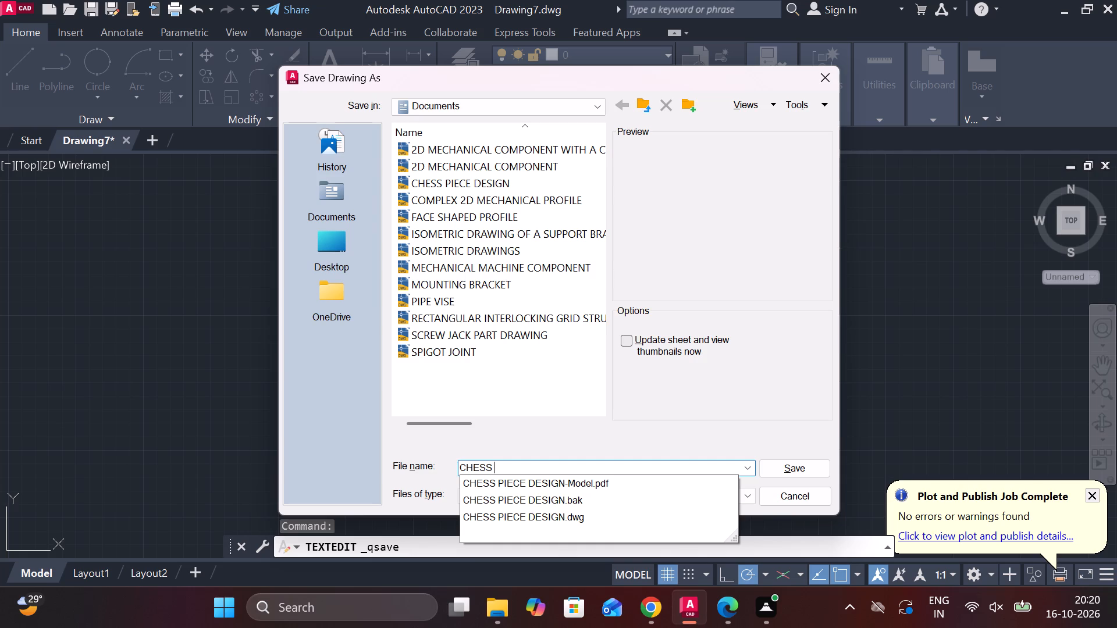
pyautogui.write('PIECE')
pyautogui.press('space')
pyautogui.press('d')
pyautogui.press('r')
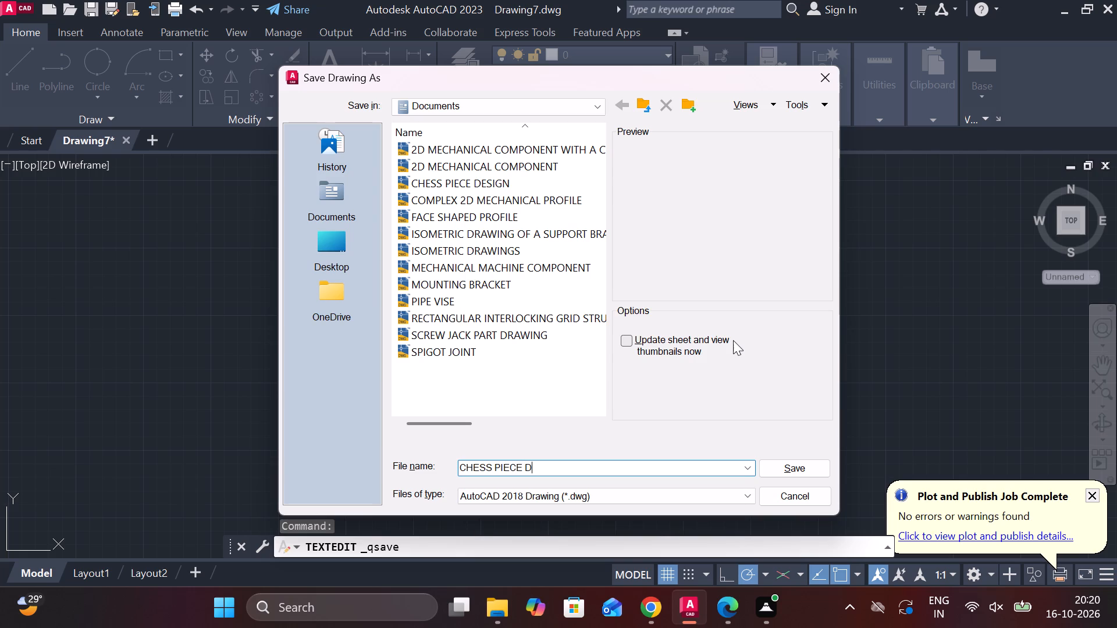
pyautogui.write('AW')
pyautogui.write('ING')
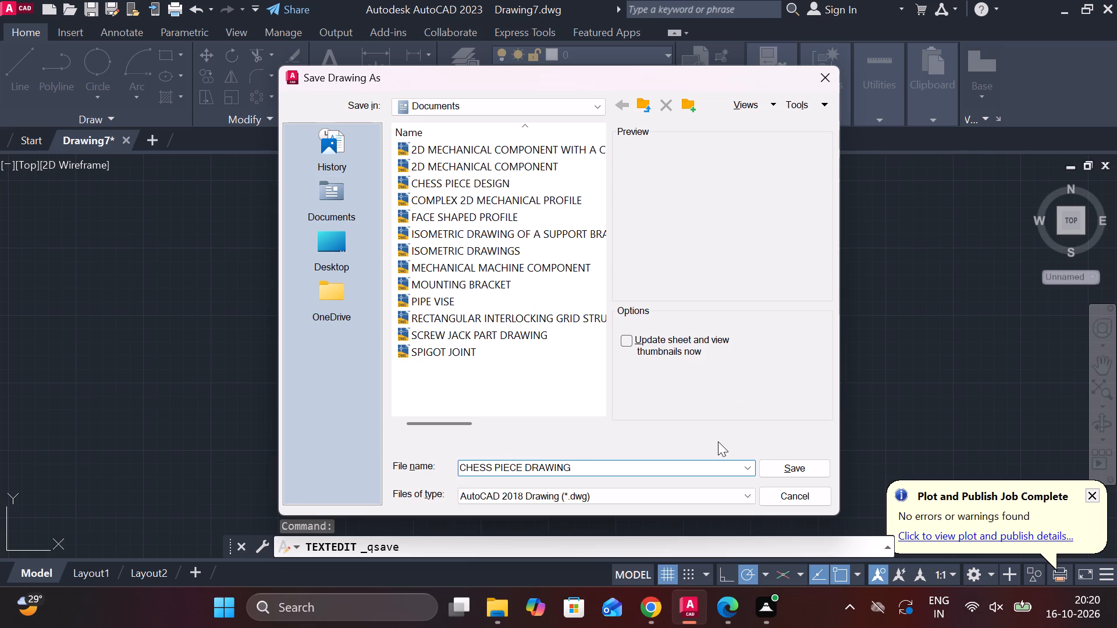
pyautogui.click(785, 466)
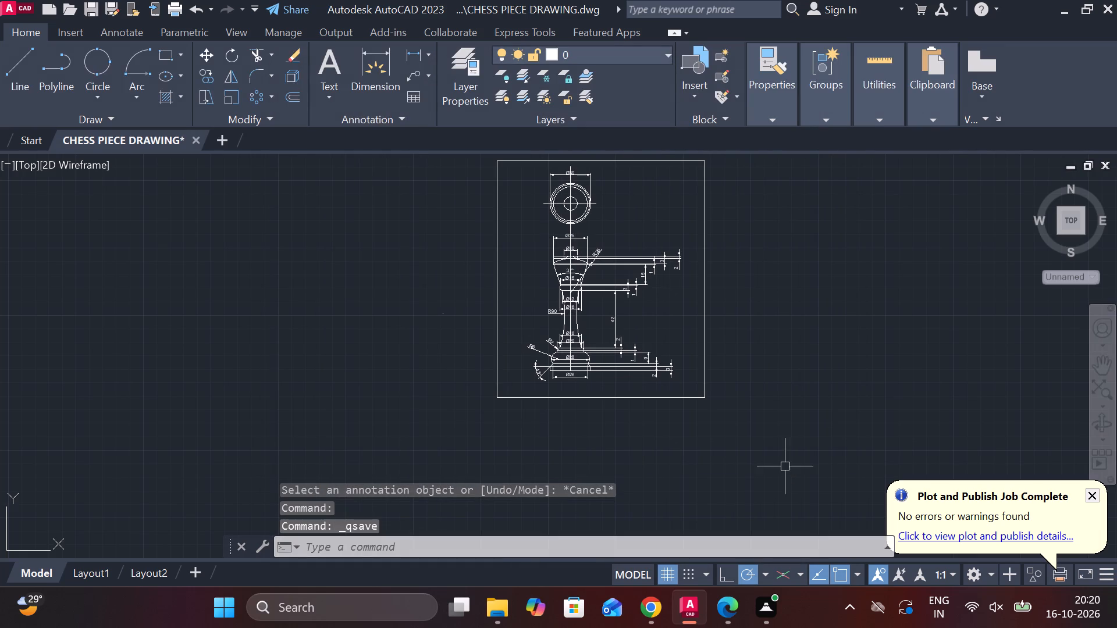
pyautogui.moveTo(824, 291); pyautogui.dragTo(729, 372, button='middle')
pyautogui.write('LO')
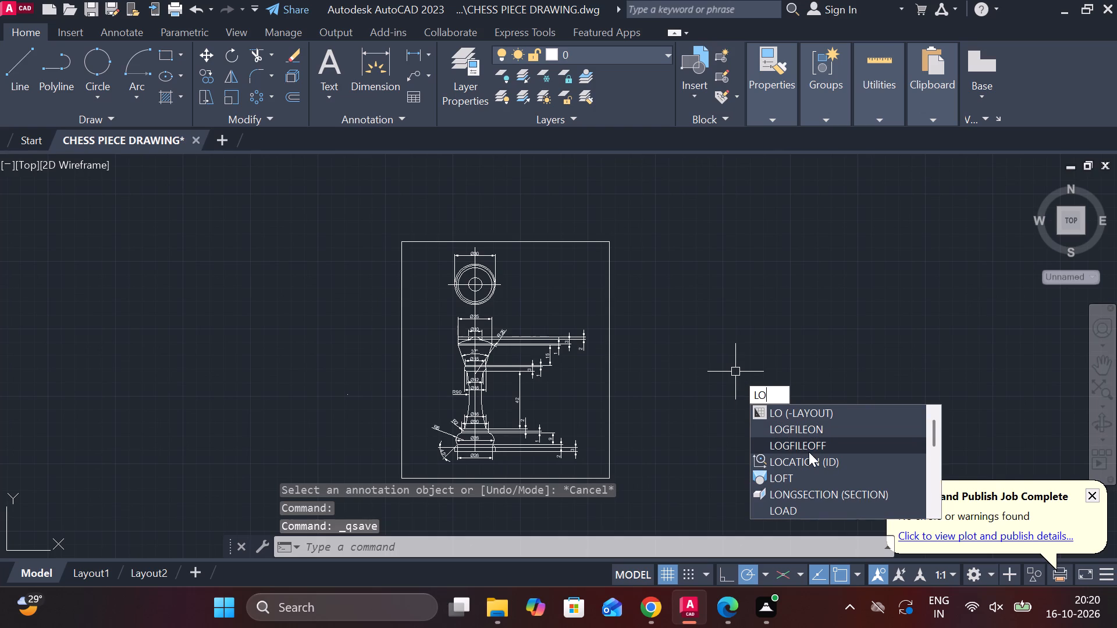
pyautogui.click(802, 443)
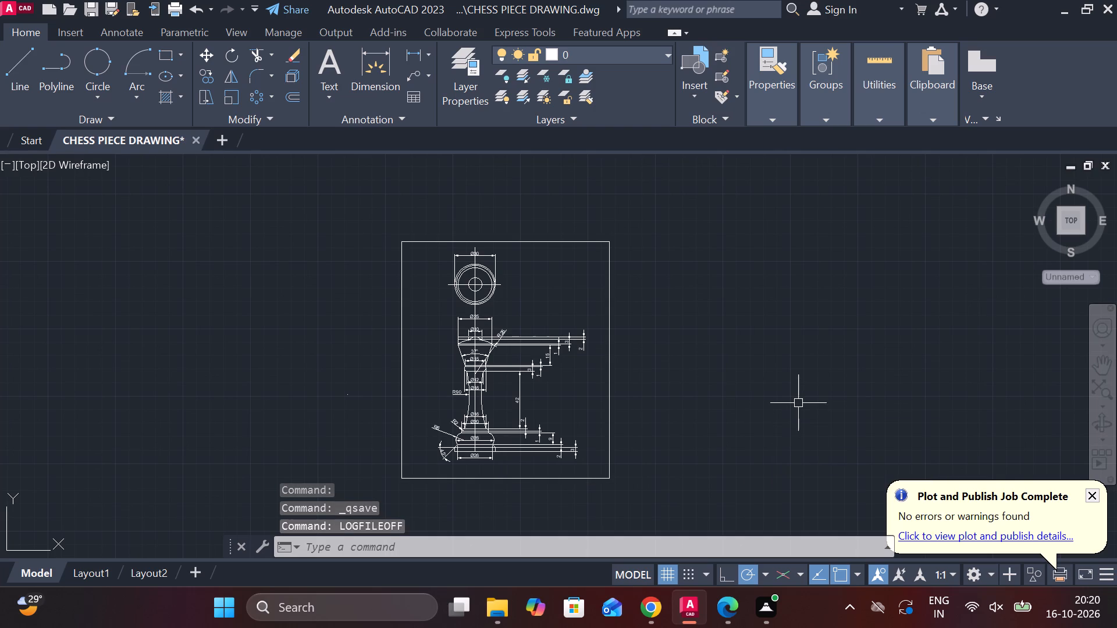
# Save the drawing again under its current name.
pyautogui.hotkey('ctrl', 's')
# Plot the chess piece drawing with DWG To PDF.pc3 in landscape, using a window around the whole border, and save the PDF.
pyautogui.write('PLOT')
pyautogui.click(853, 449)
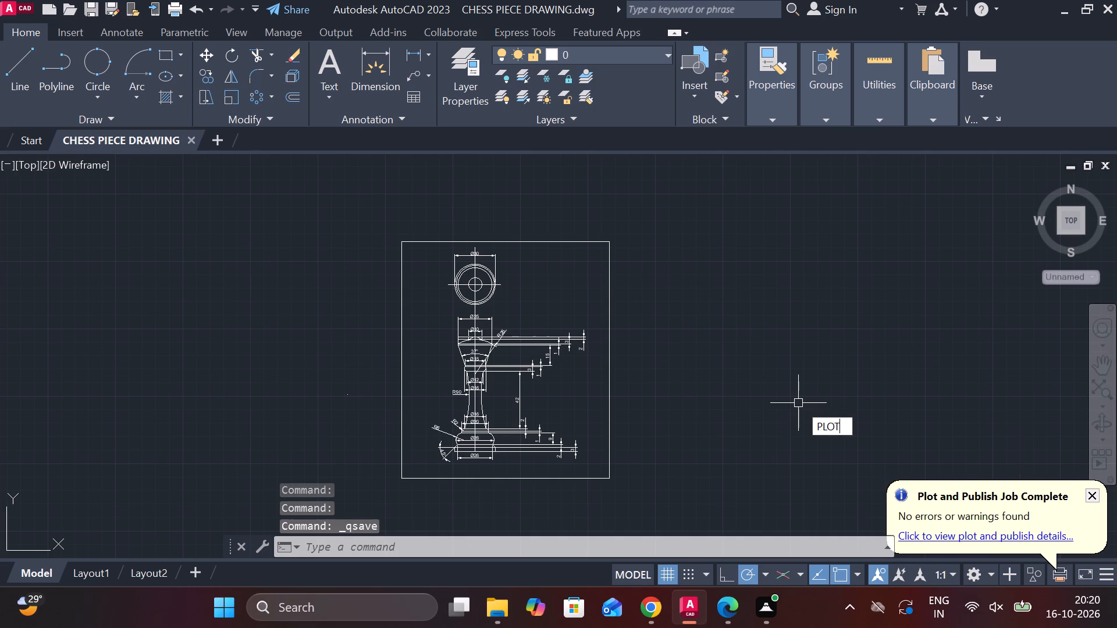
pyautogui.click(544, 181)
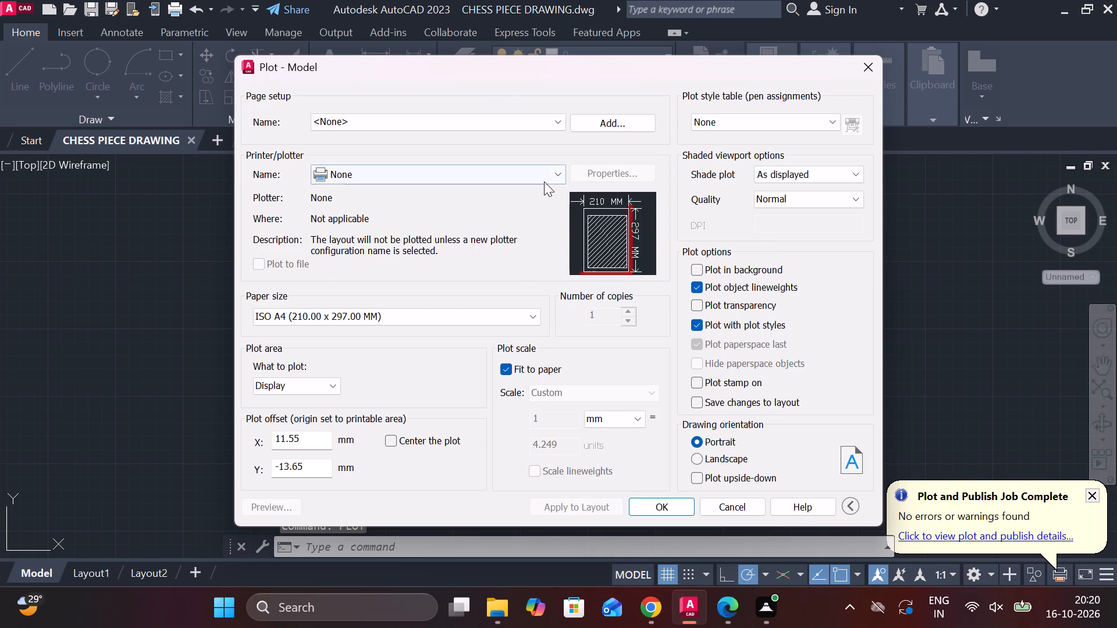
pyautogui.click(397, 357)
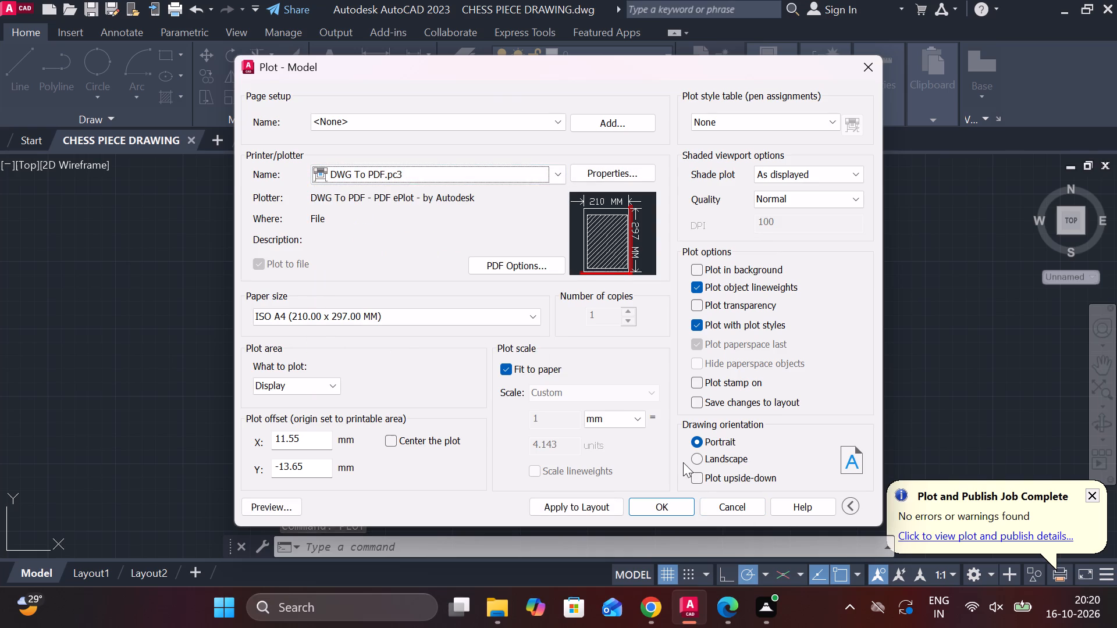
pyautogui.click(696, 456)
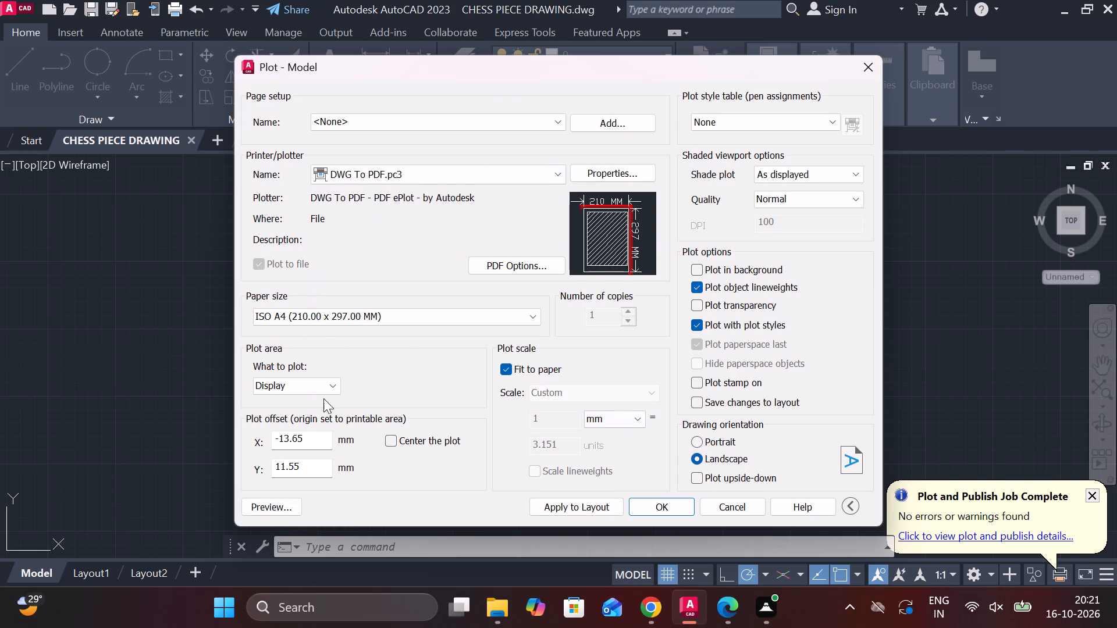
pyautogui.click(315, 387)
pyautogui.click(304, 429)
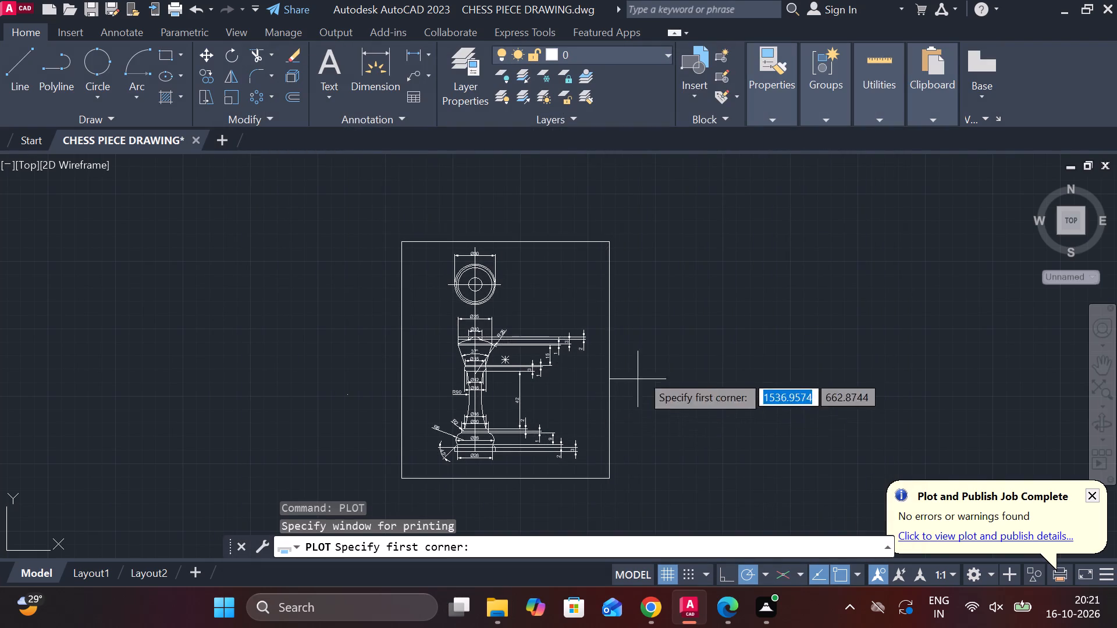
pyautogui.click(365, 223)
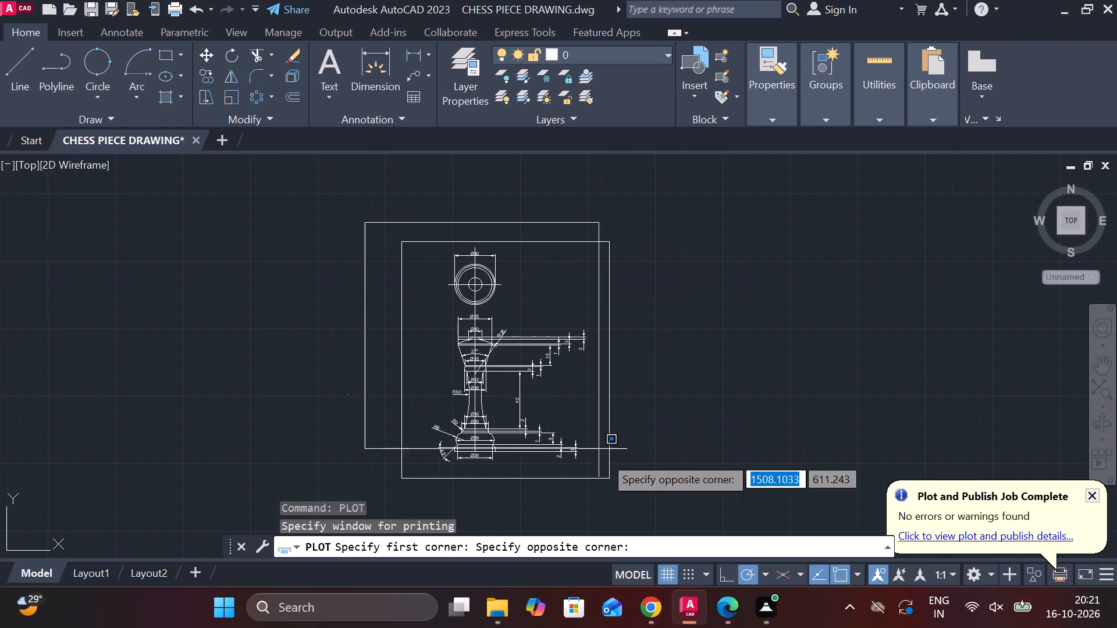
pyautogui.click(634, 499)
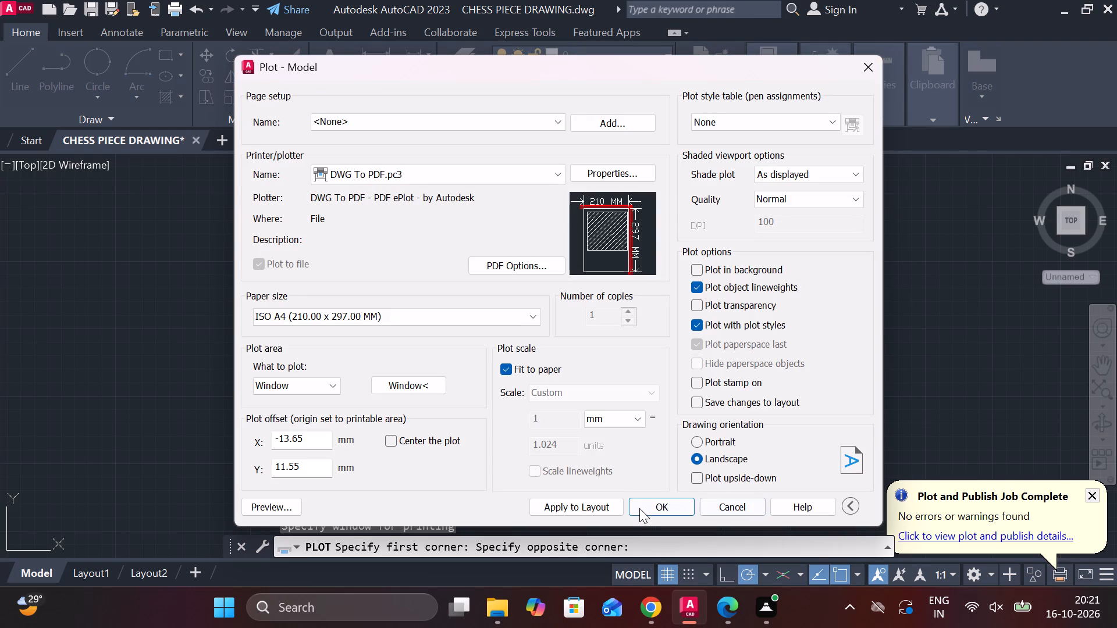
pyautogui.click(639, 508)
pyautogui.click(784, 469)
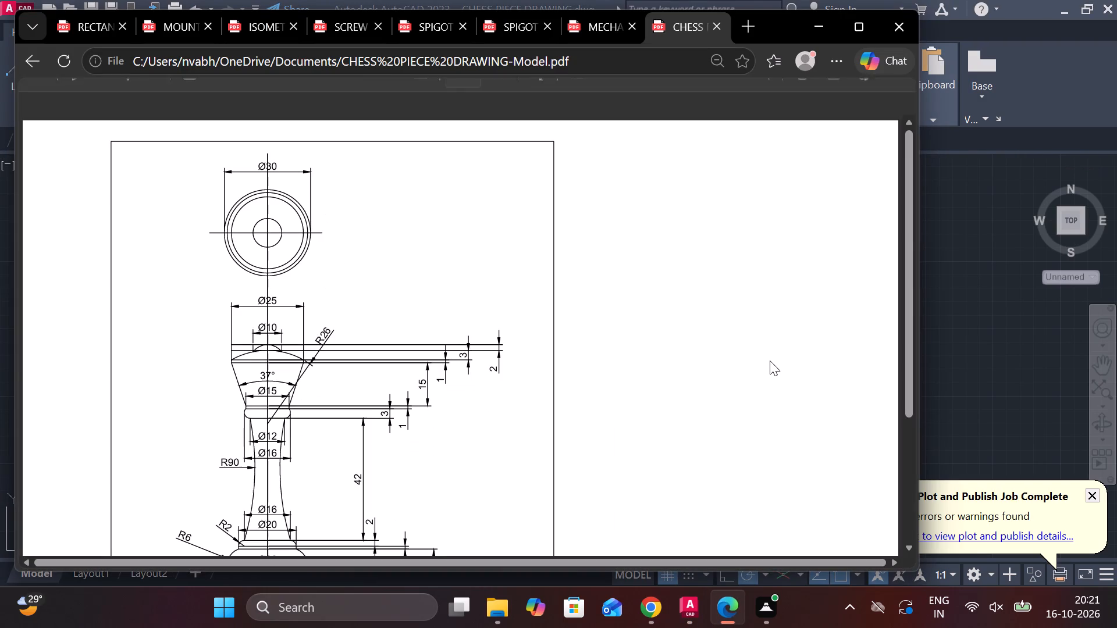
pyautogui.scroll(-2, 451, 366)
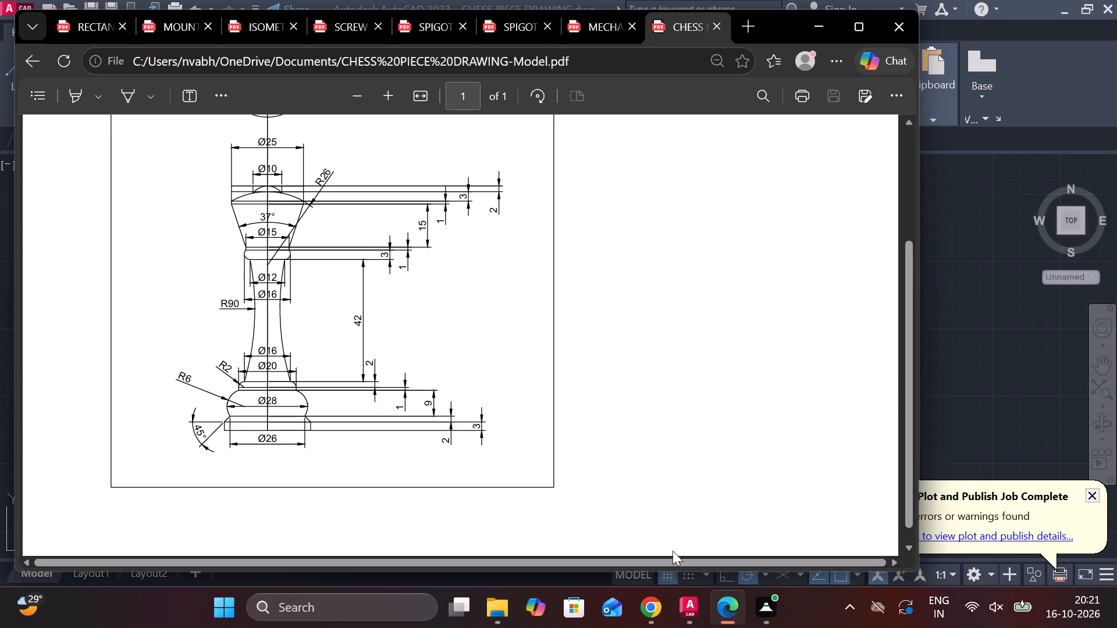